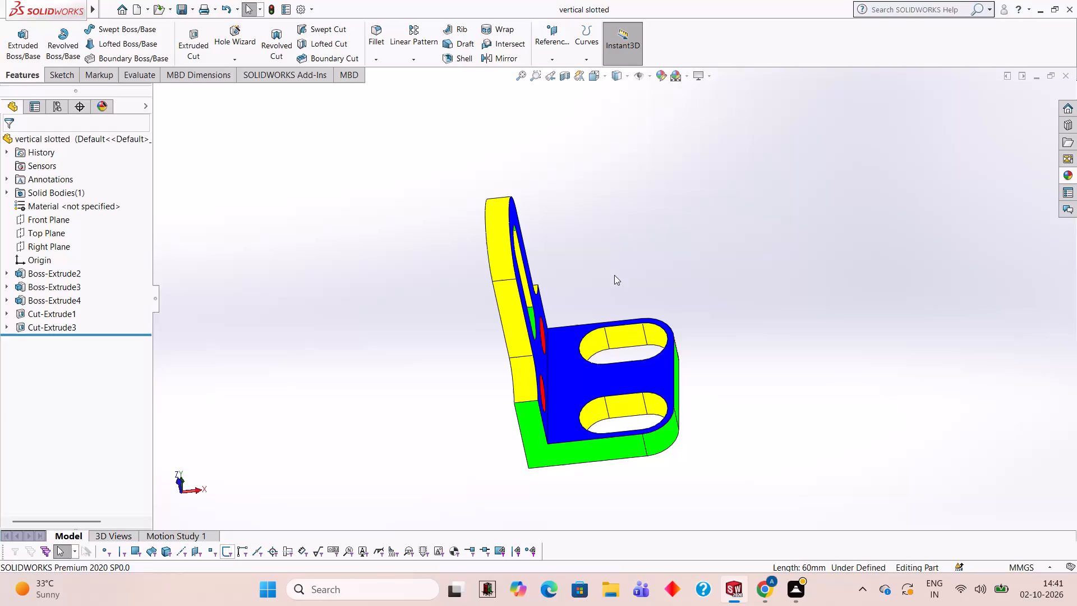
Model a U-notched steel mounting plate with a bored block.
Close the open part and create a new part document.
click(1072, 80)
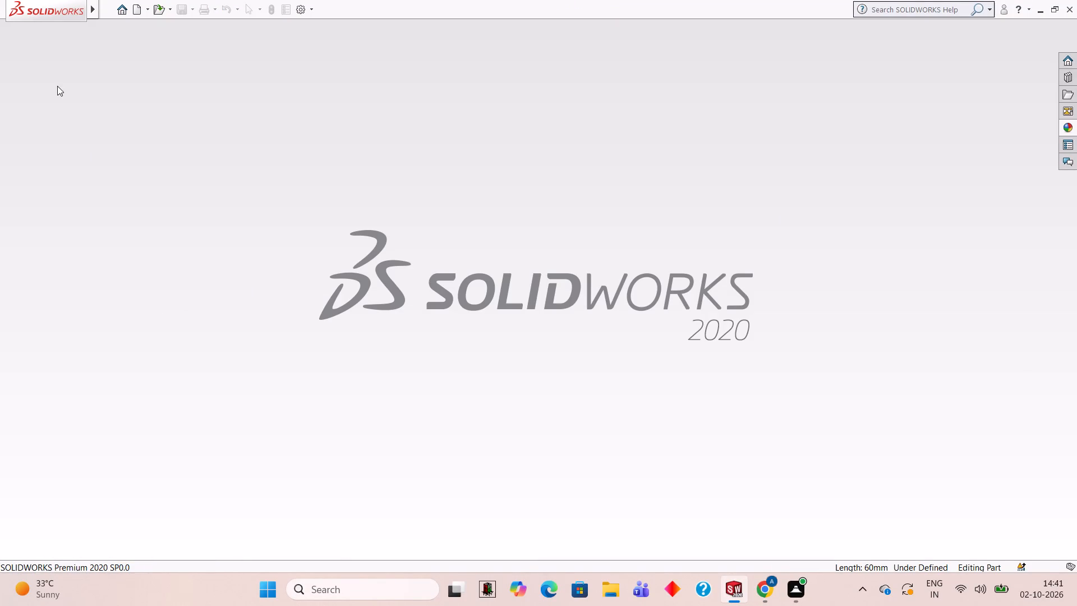
click(135, 12)
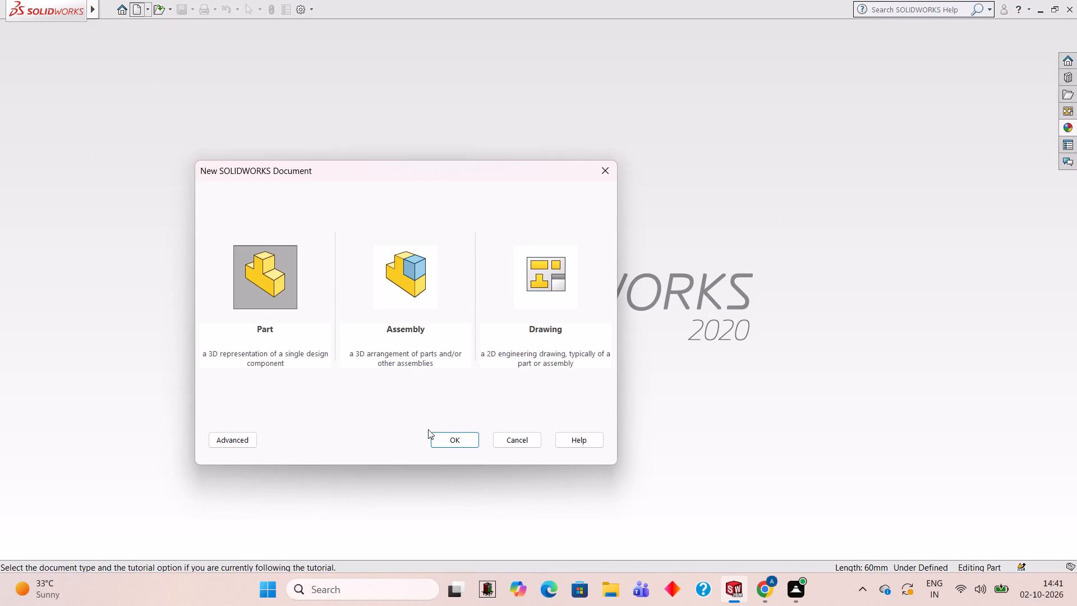
click(477, 435)
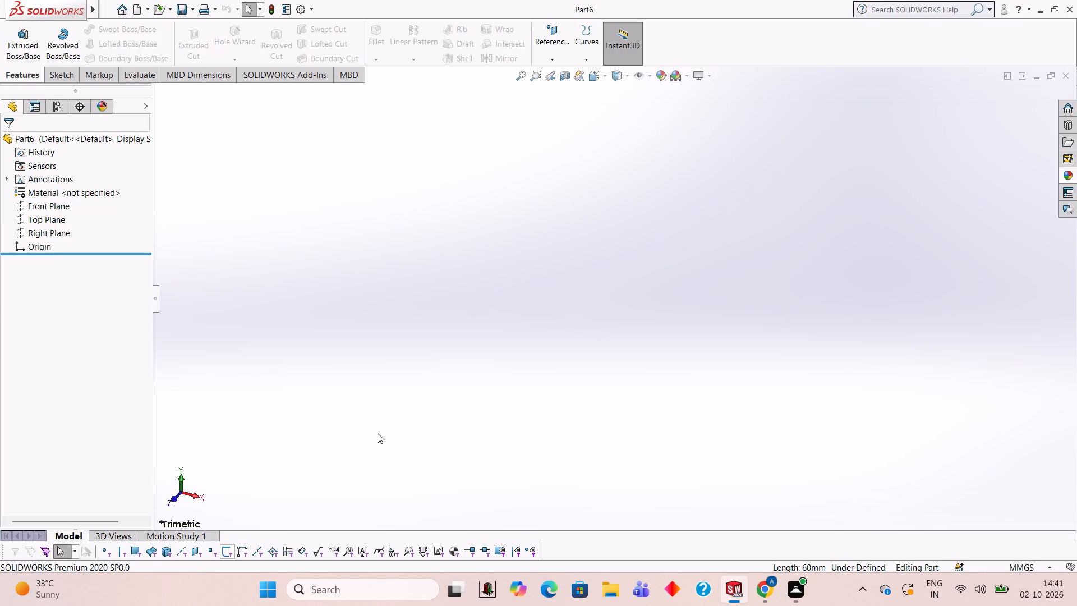
Start a sketch on the Front Plane and draw a 480 mm horizontal line rightward from the origin.
click(31, 211)
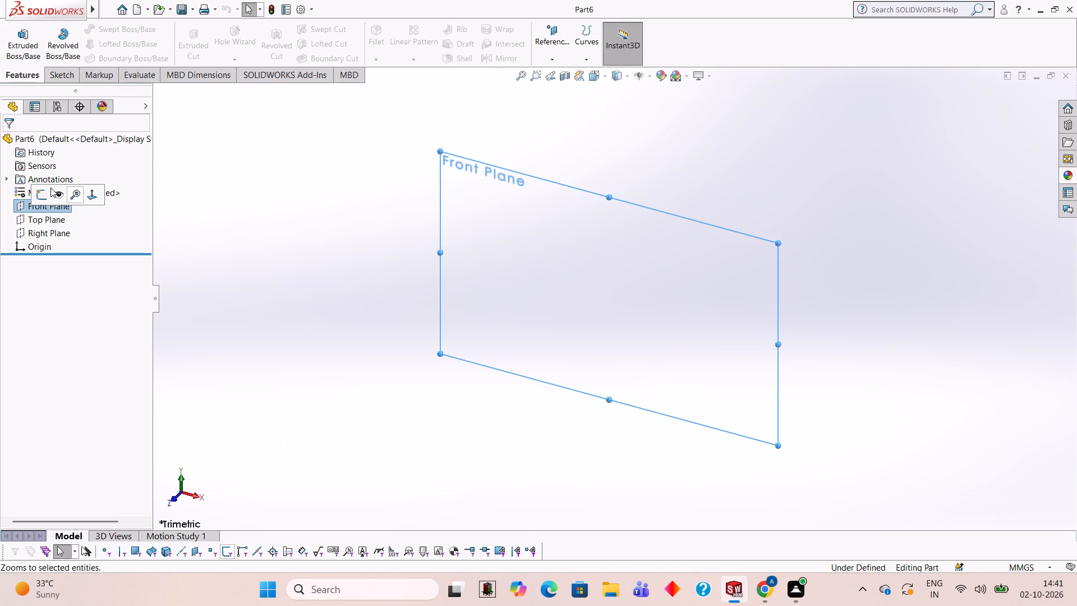
click(42, 192)
click(528, 259)
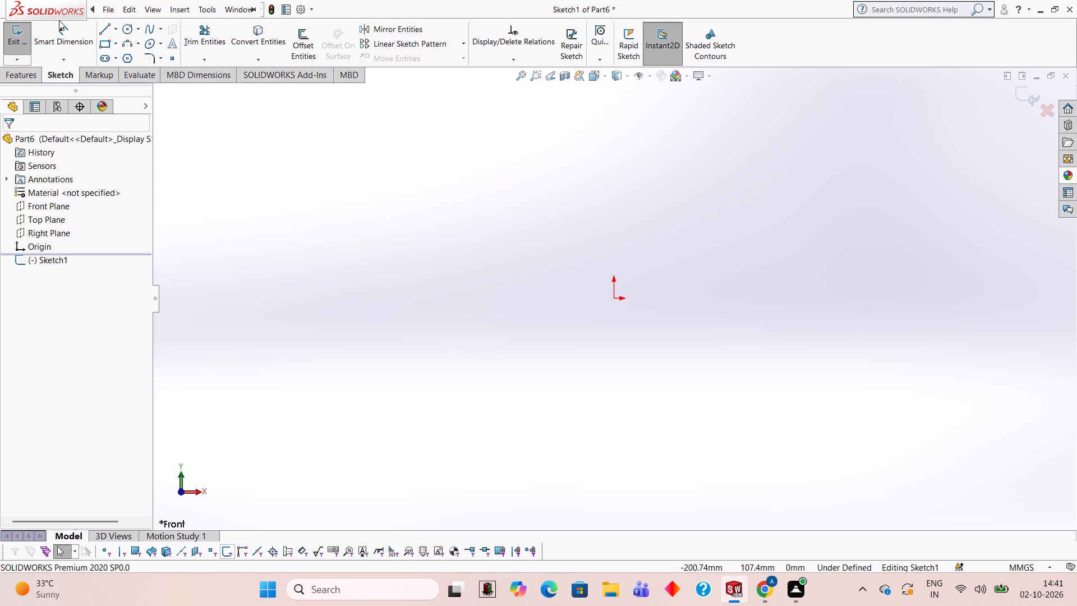
click(98, 27)
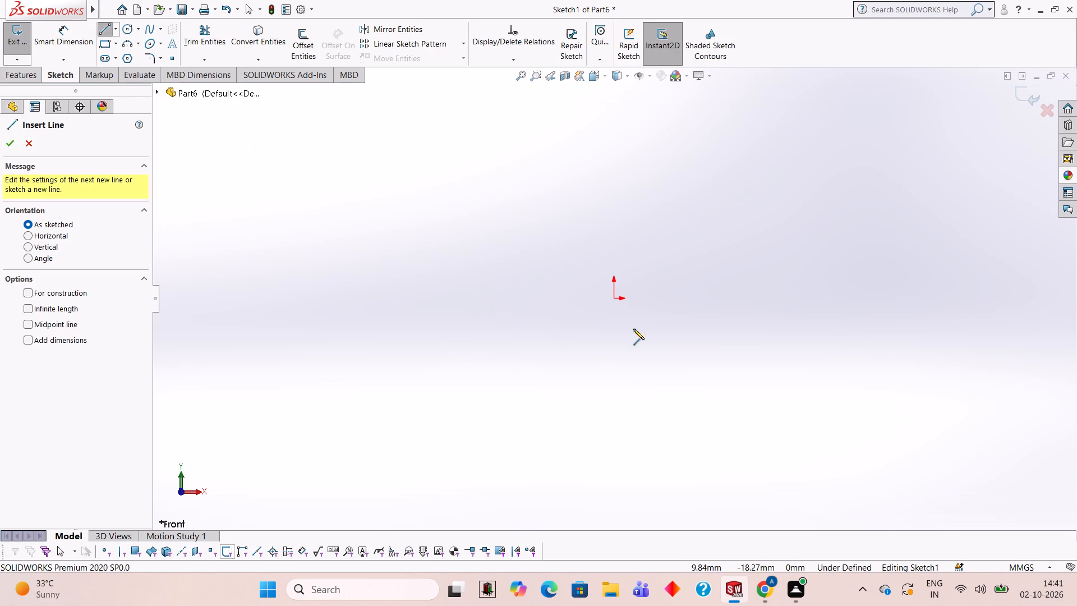
click(613, 296)
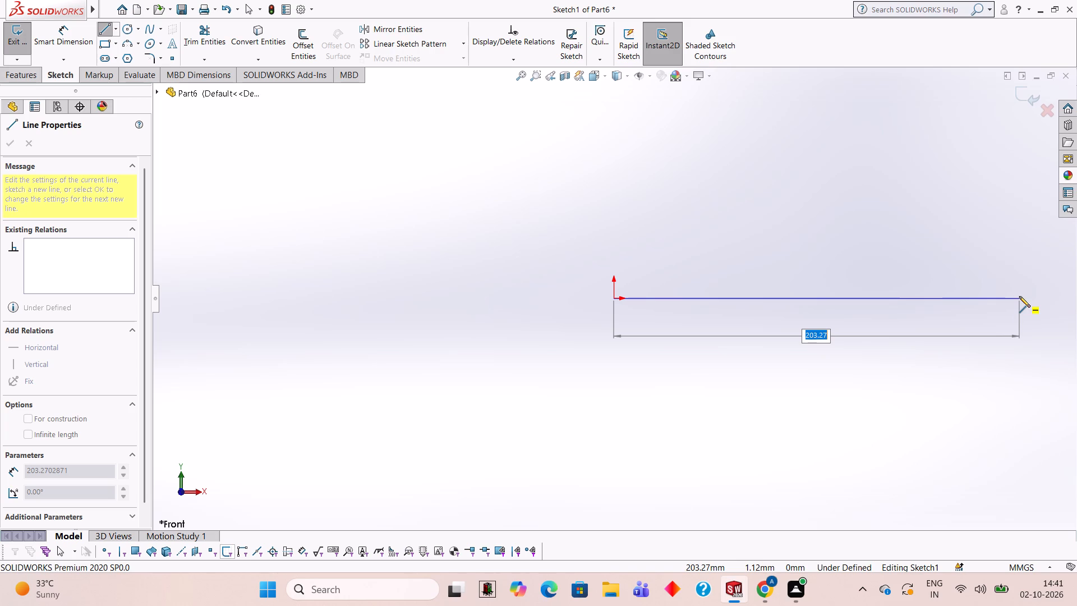
text(480)
key(Return)
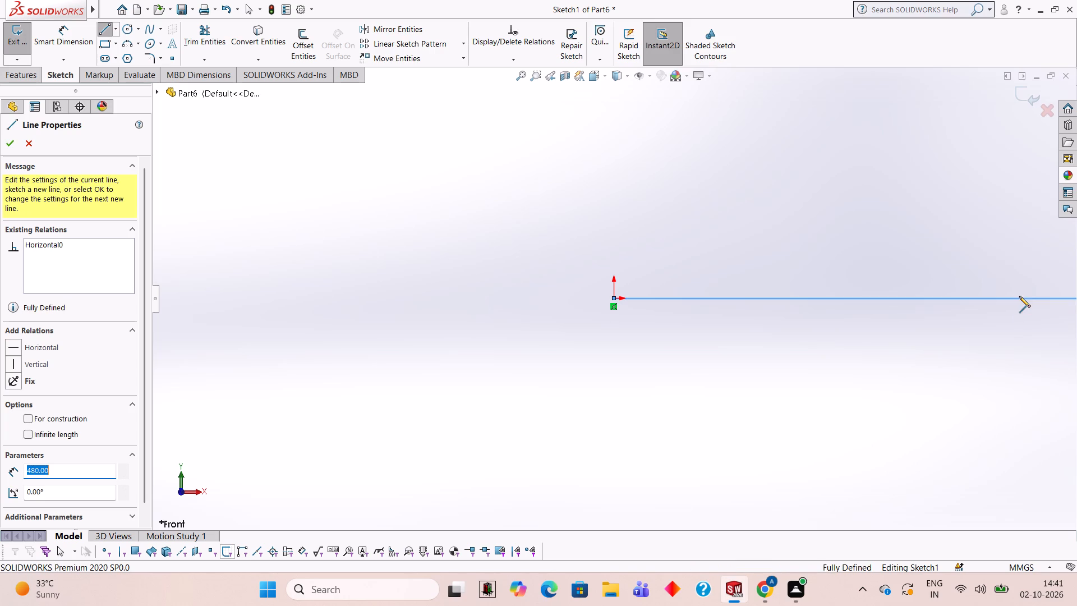
Continue the profile with a 260 mm vertical line down from the end of the horizontal line.
scroll(1076, 350, up, 7)
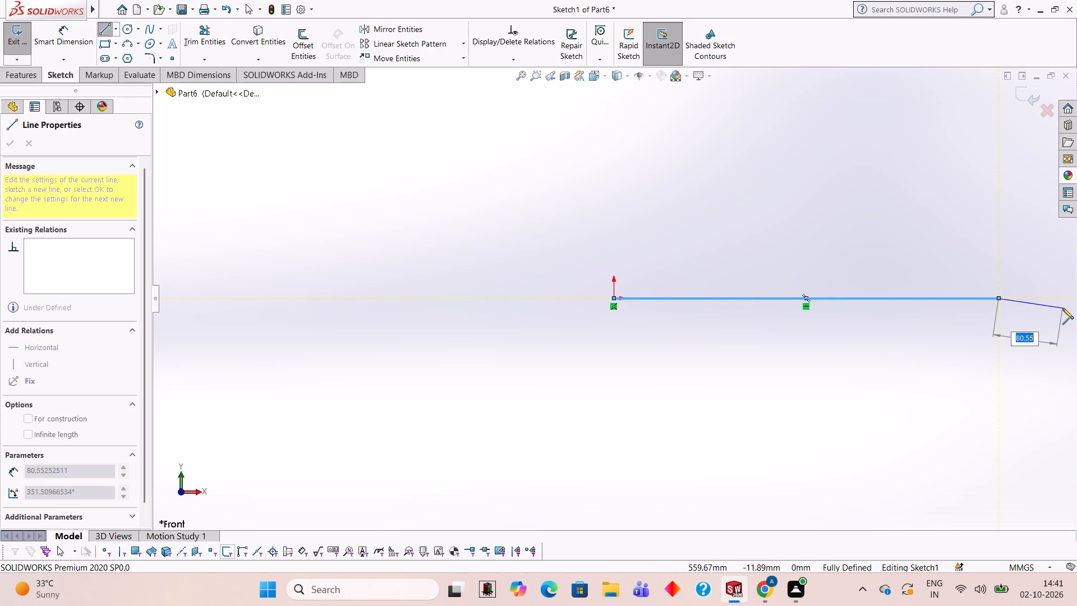
scroll(1062, 308, up, 3)
scroll(989, 324, down, 3)
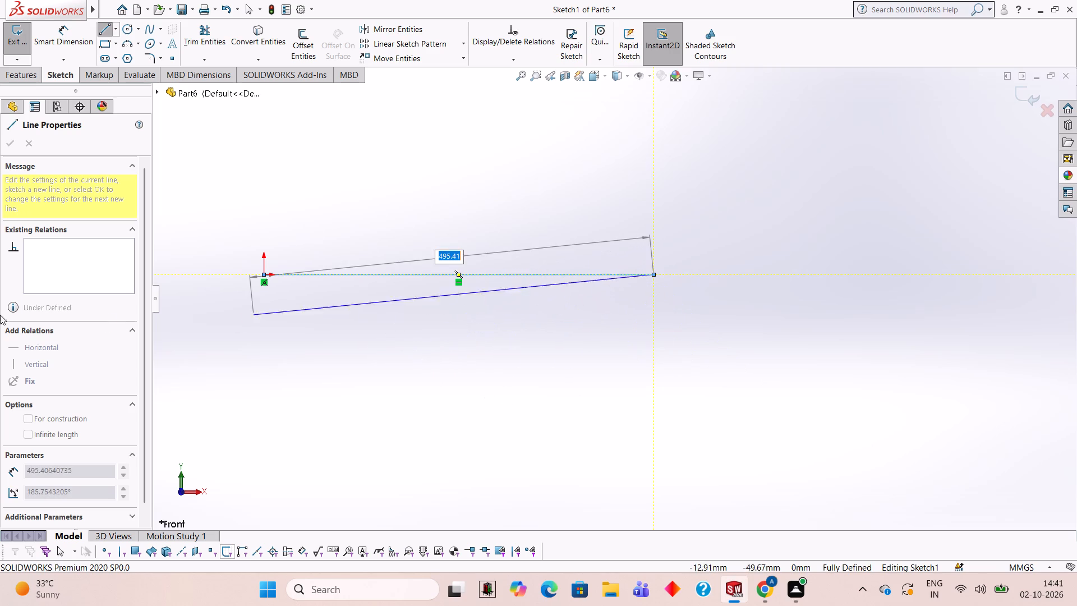
scroll(228, 273, down, 2)
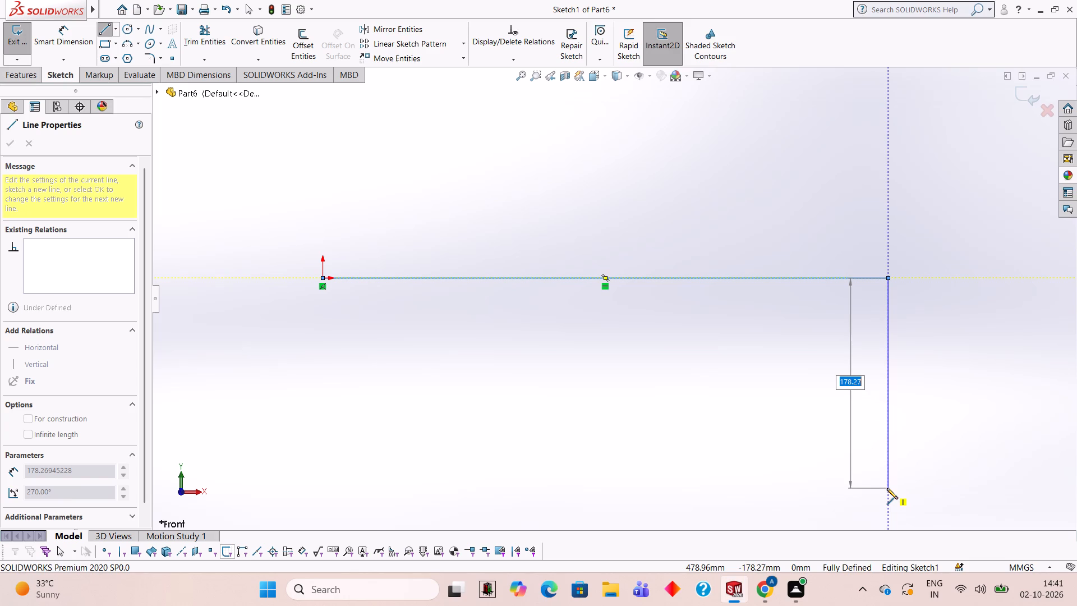
text(260)
key(Return)
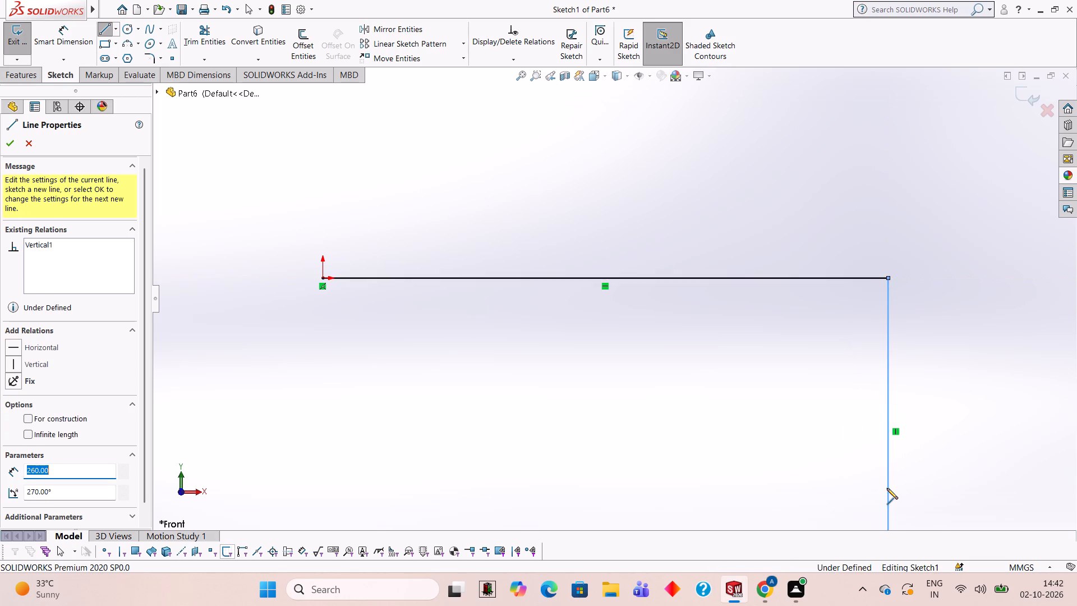
Draw the notched bottom edge as 140 mm left, 70 mm up, 200 mm left, 70 mm down and 140 mm left, closing at the origin.
scroll(850, 489, up, 3)
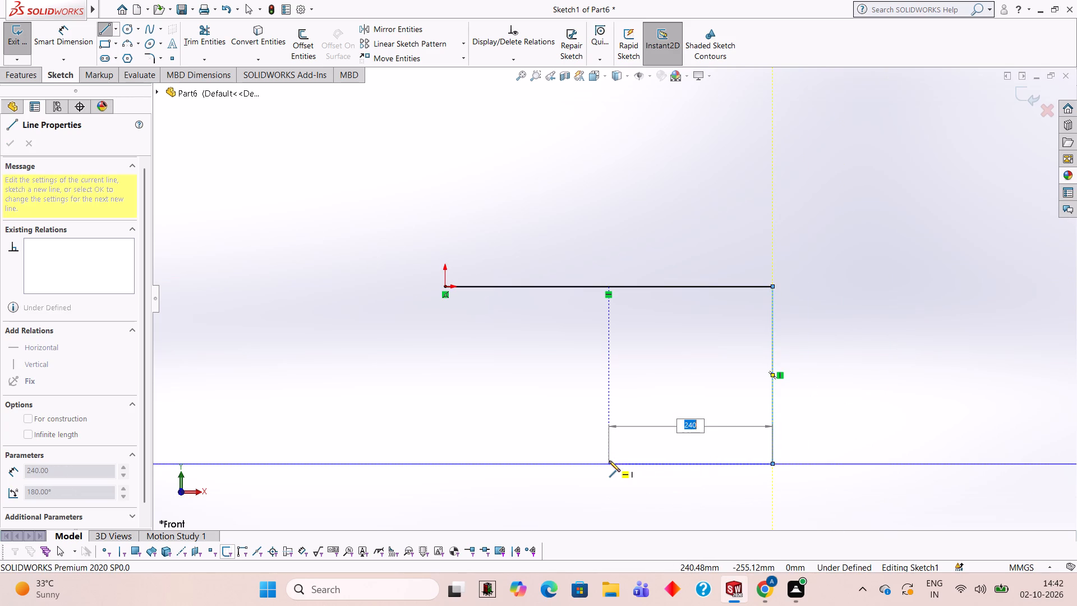
text(140)
key(Return)
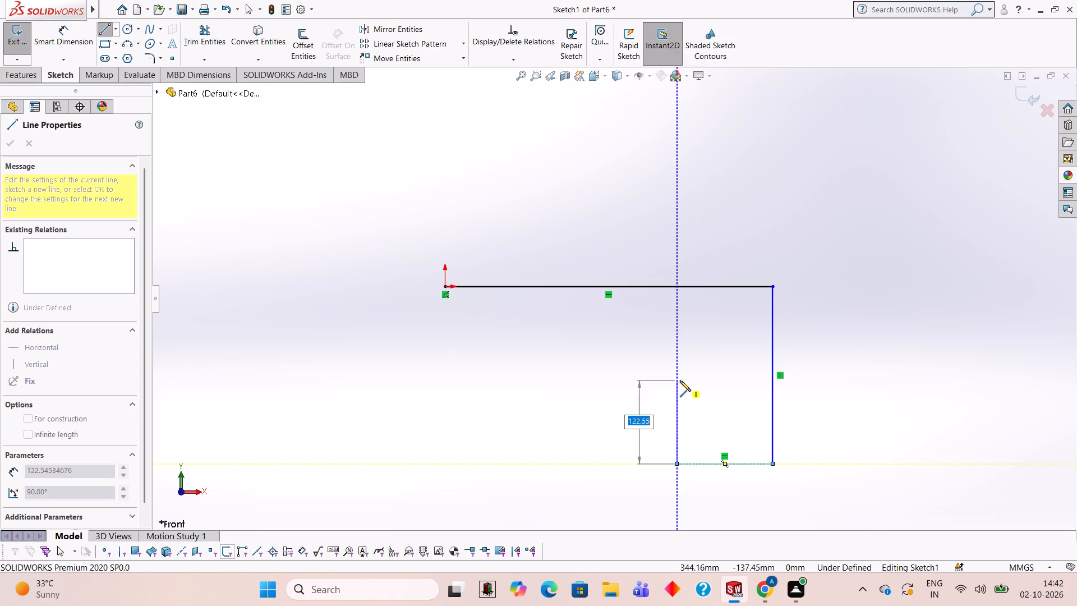
text(70)
key(Return)
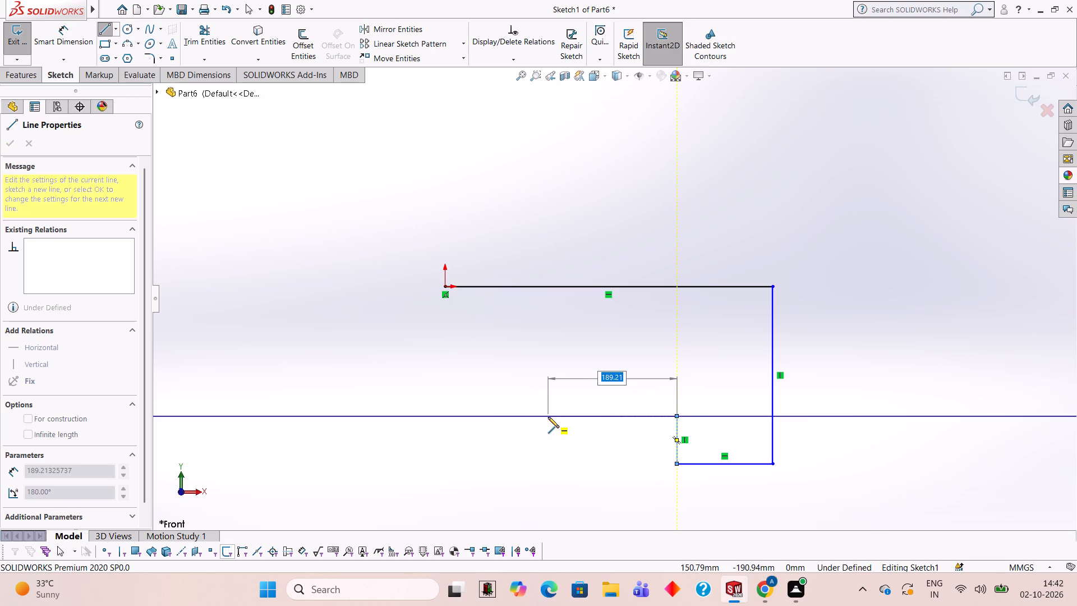
text(200)
key(Return)
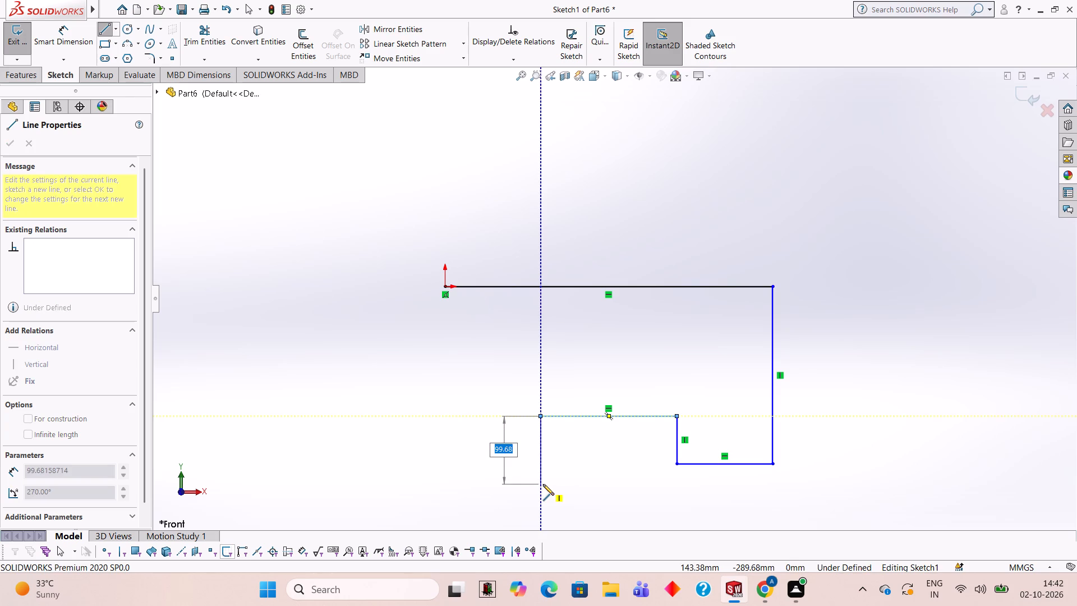
text(70)
key(Return)
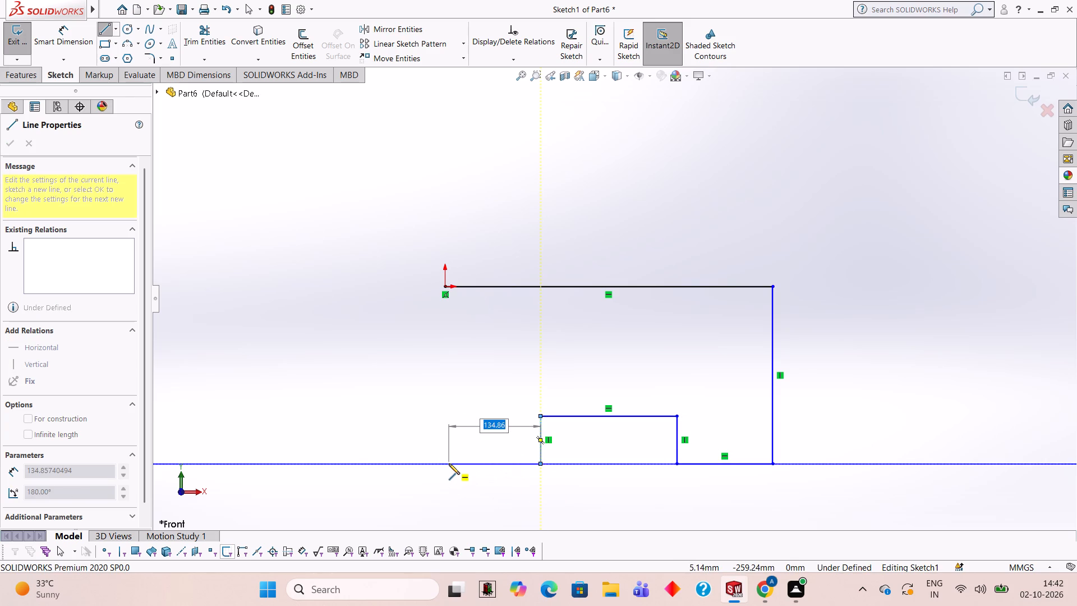
text(140)
key(Return)
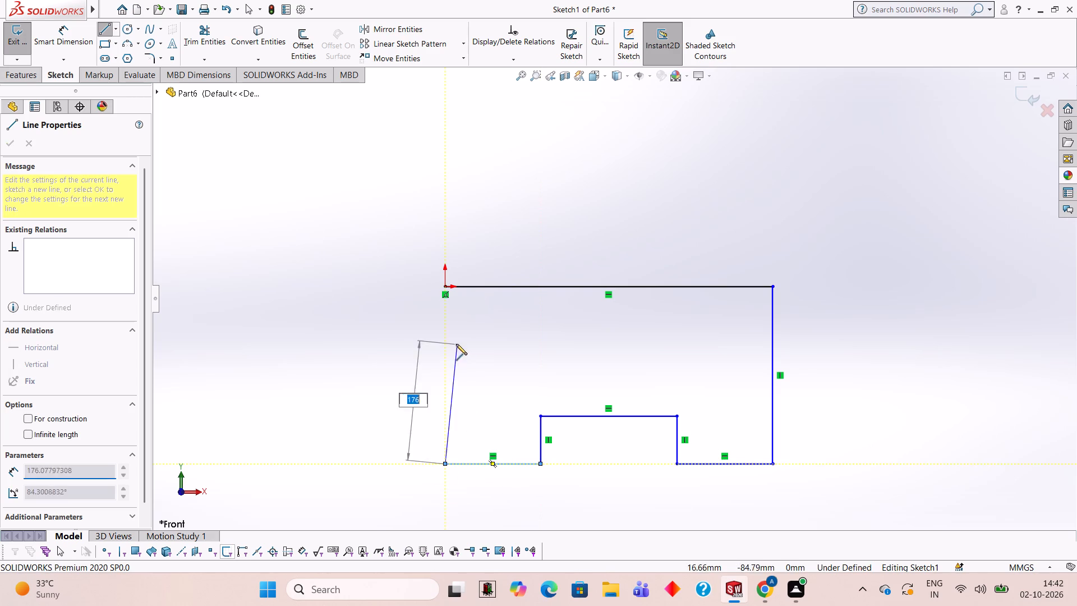
click(445, 287)
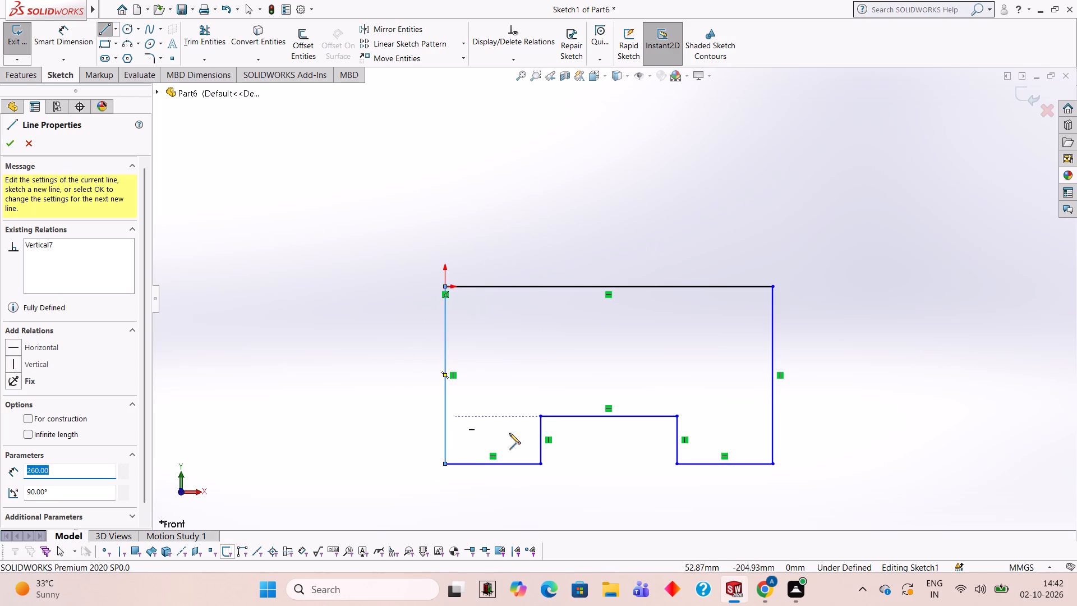
Extrude the closed notched profile as a blind boss with a depth of 50 mm.
scroll(613, 494, up, 2)
scroll(613, 494, down, 1)
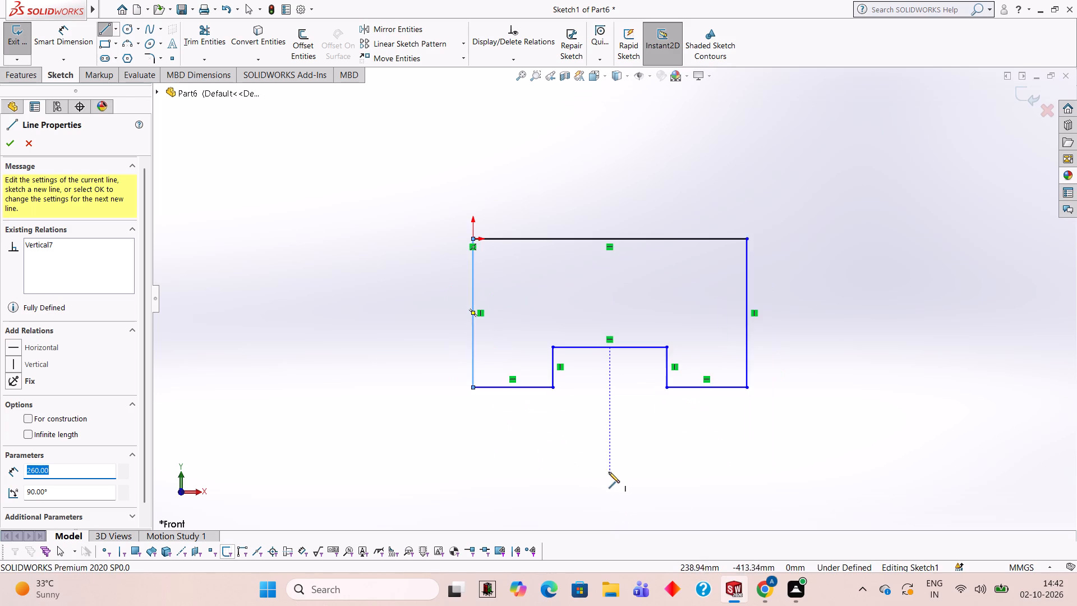
scroll(607, 466, down, 1)
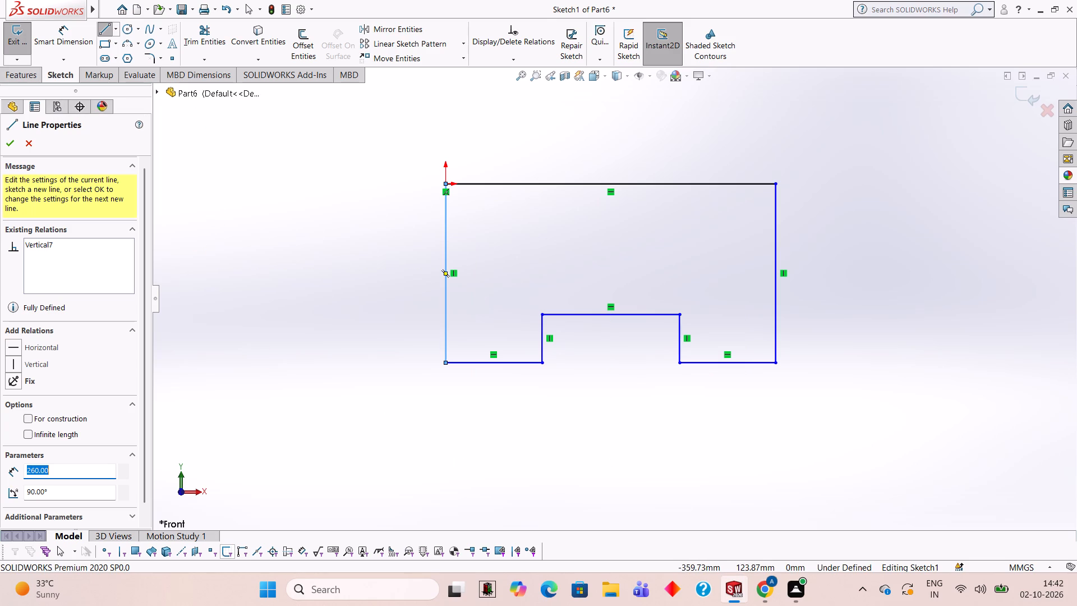
click(26, 80)
click(22, 48)
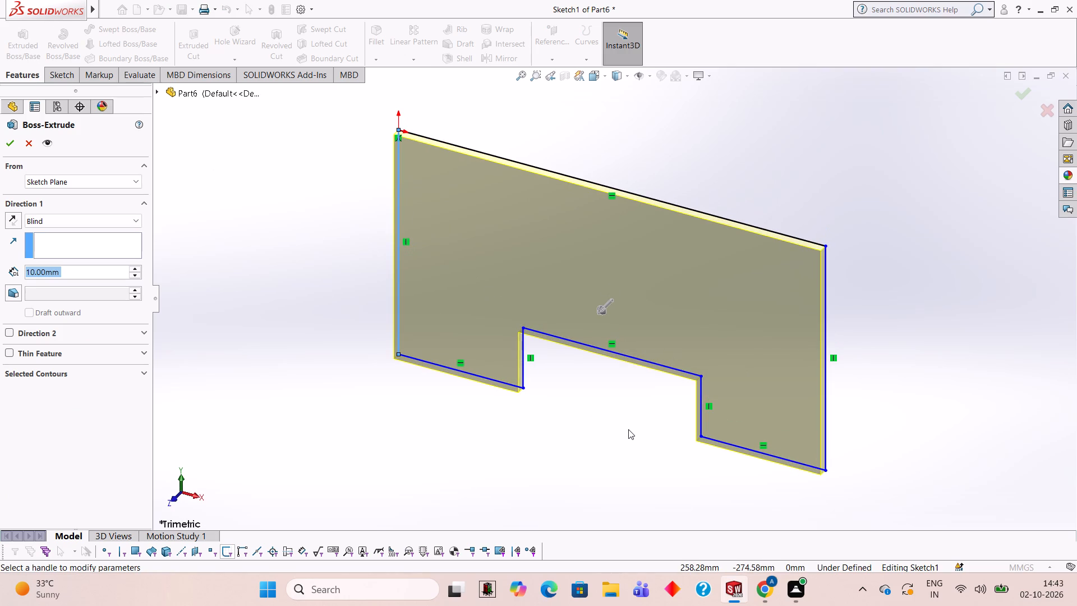
text(50)
key(Return)
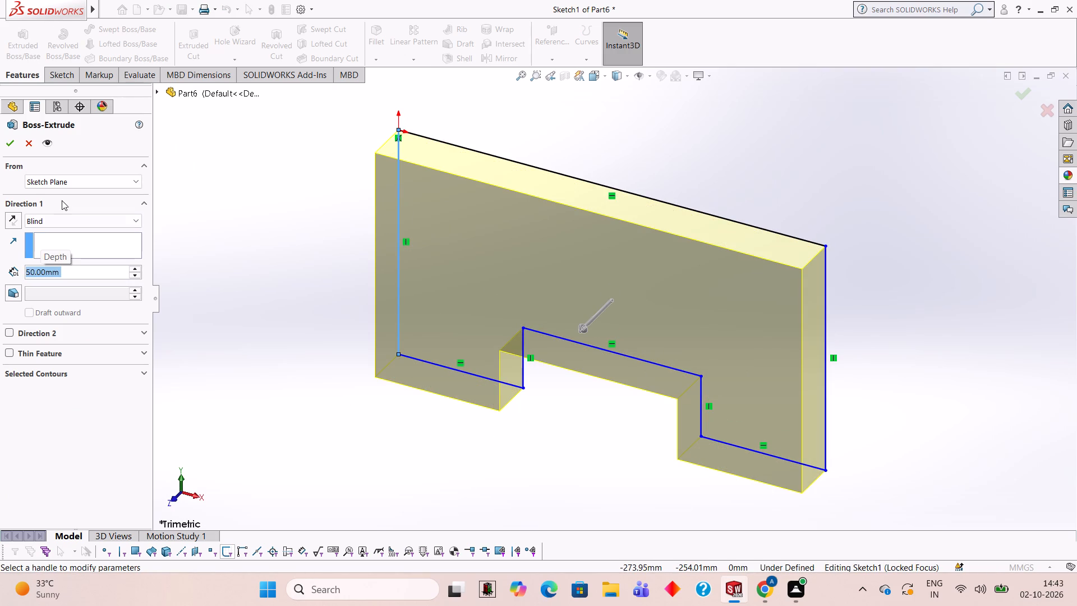
click(12, 148)
click(254, 191)
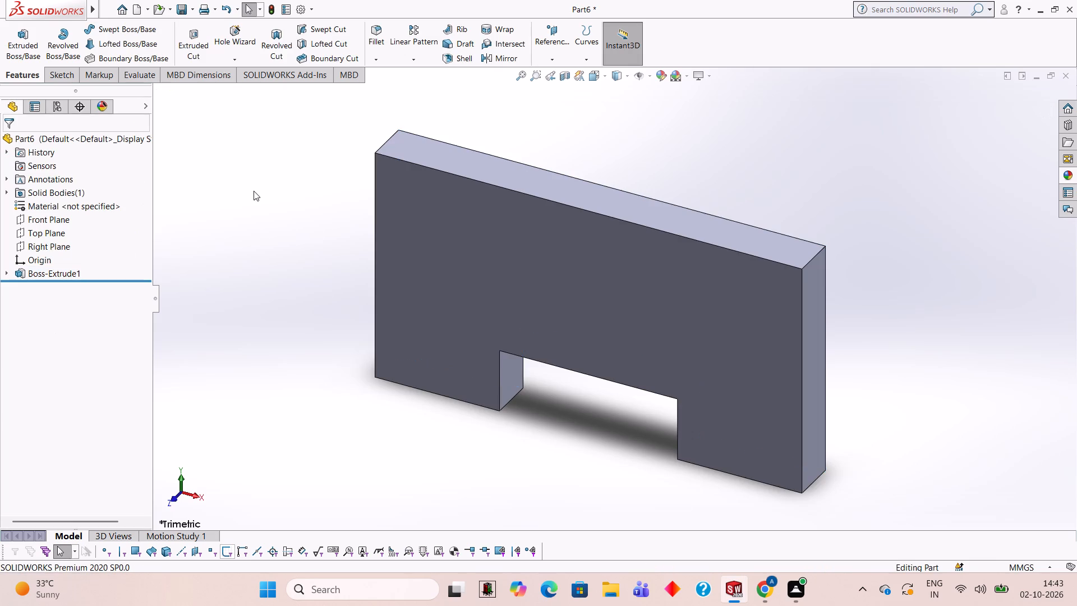
Start a sketch on the plate's large front face and begin a circle centred at mid-width, about 41 mm below the top edge.
scroll(510, 368, up, 2)
scroll(588, 387, up, 1)
scroll(574, 361, down, 3)
middle_drag(611, 391, 610, 391)
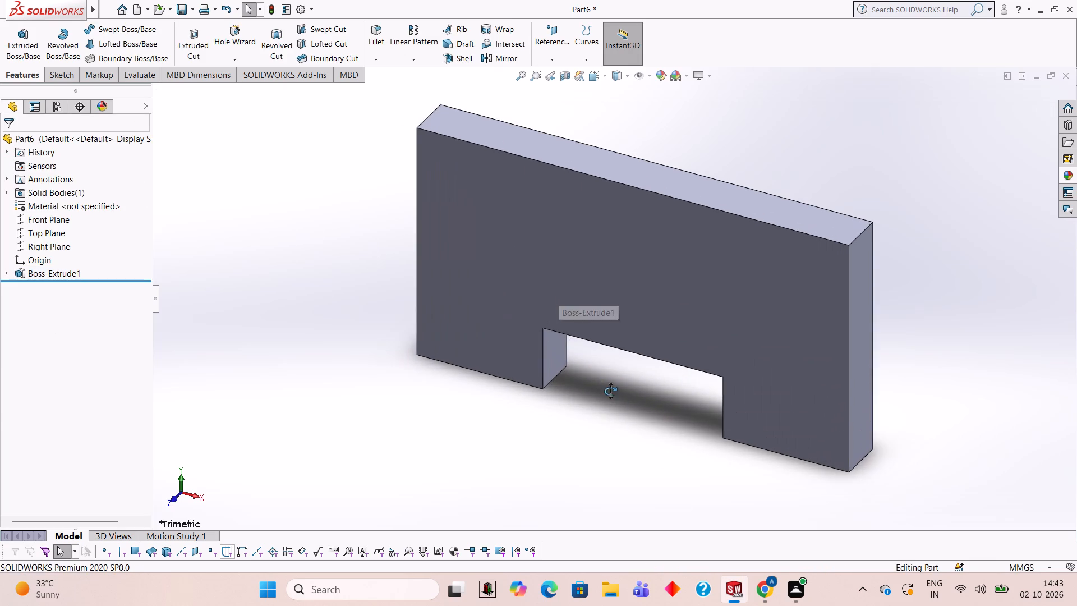
middle_drag(610, 391, 656, 227)
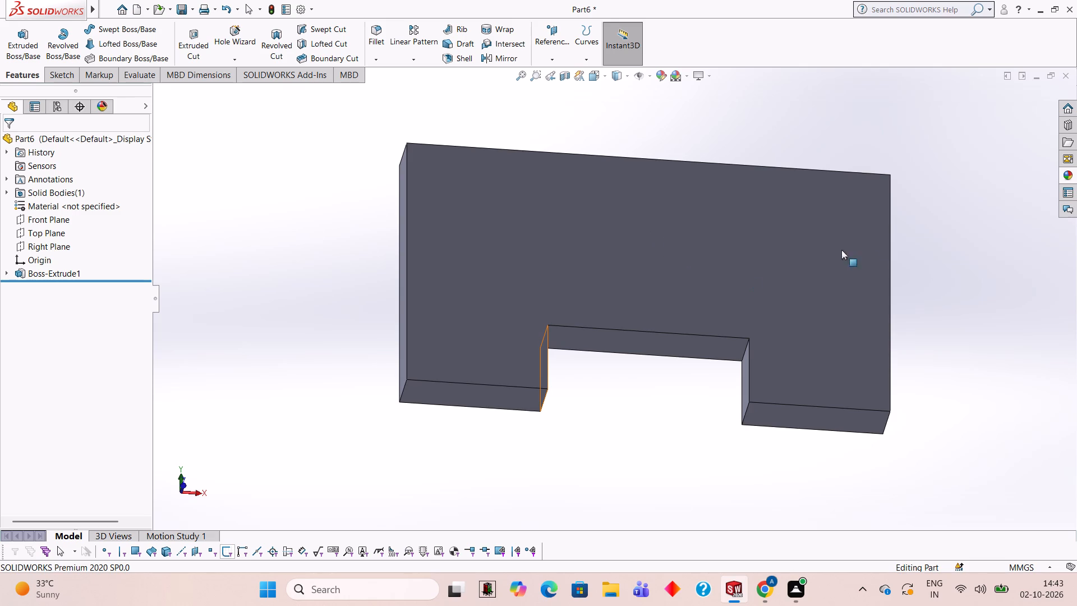
middle_drag(762, 292, 739, 289)
scroll(761, 292, down, 1)
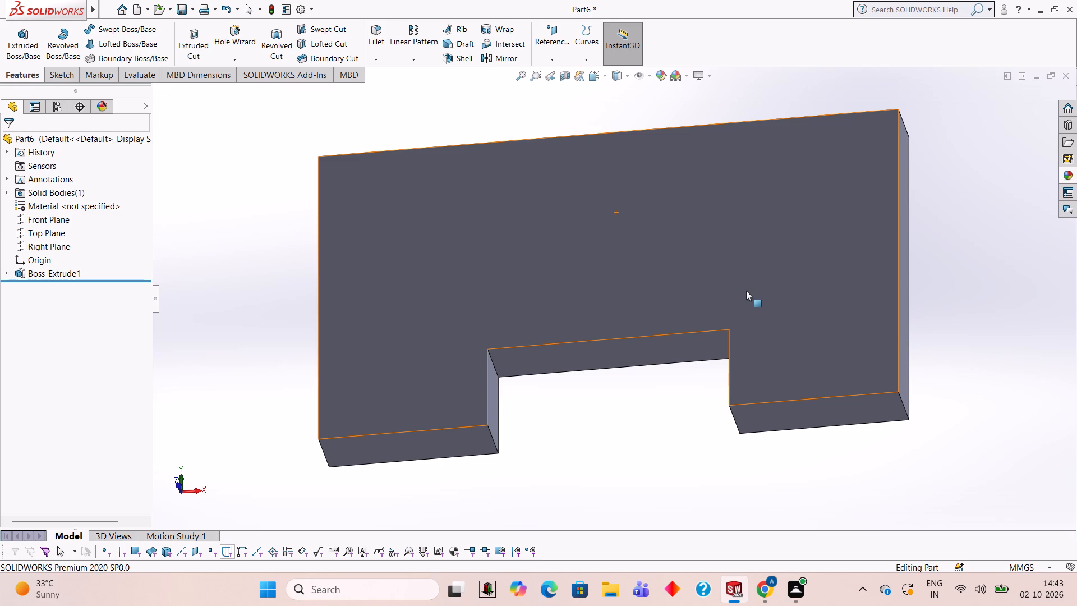
click(575, 265)
click(620, 238)
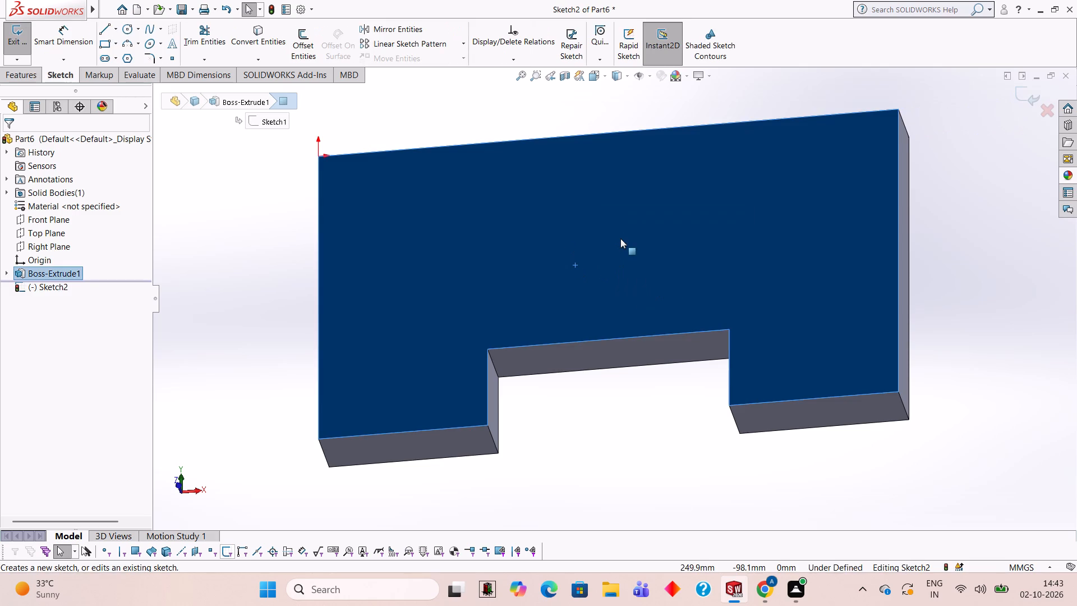
key(ctrl+8)
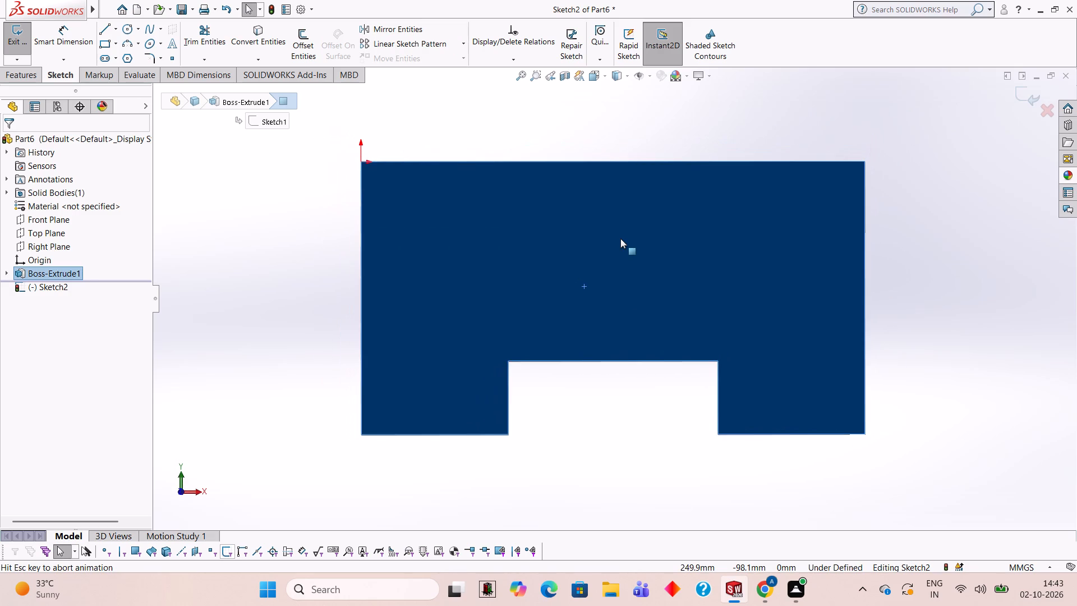
click(129, 26)
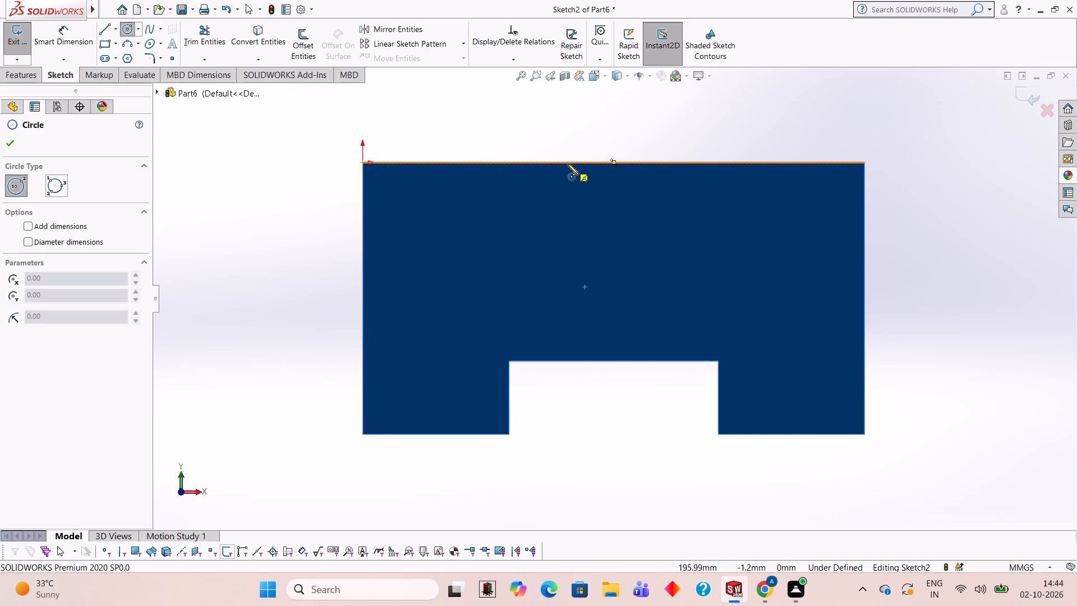
click(613, 206)
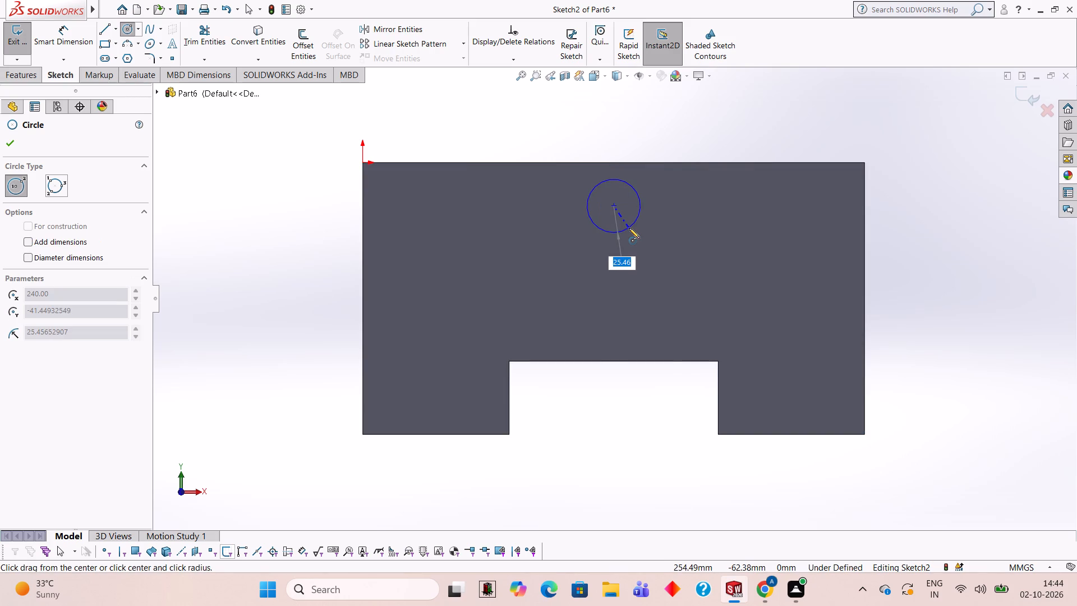
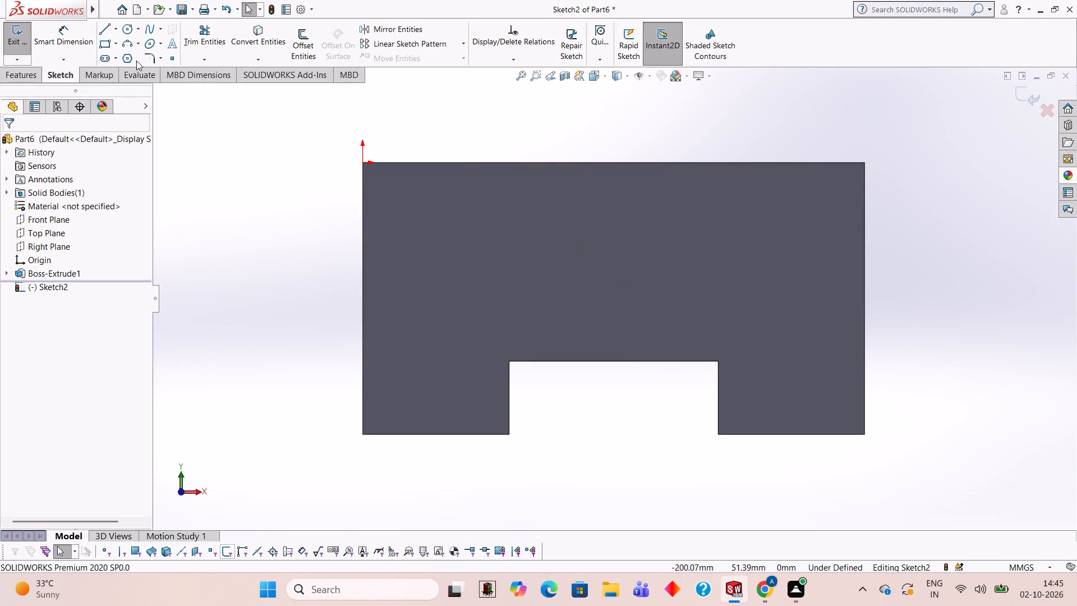
Draw two circles of 18 mm radius on the plate's face, one in each lower leg beside the notch.
click(124, 29)
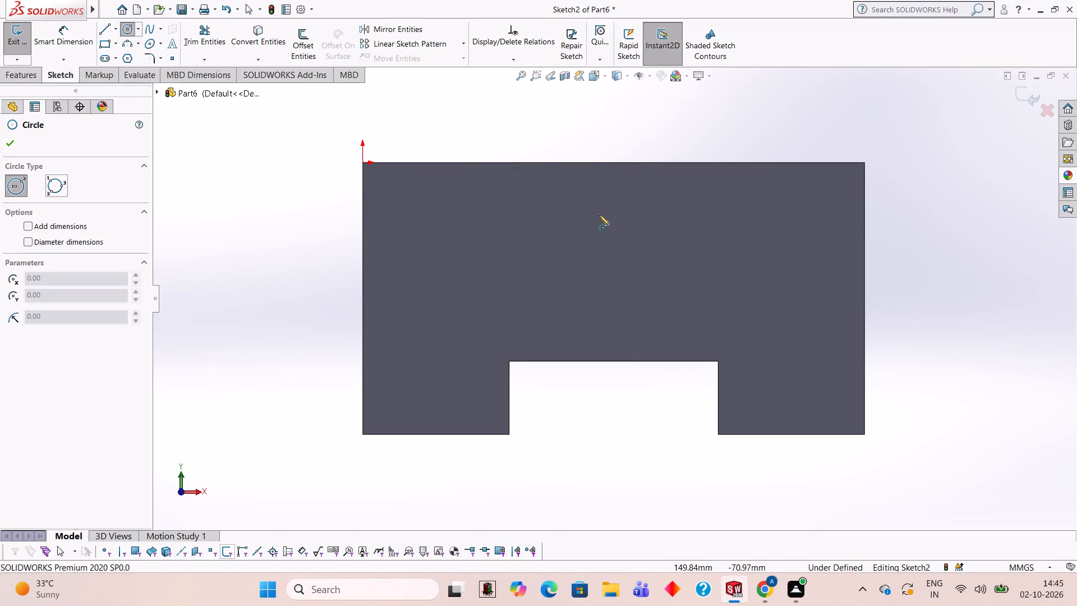
click(426, 388)
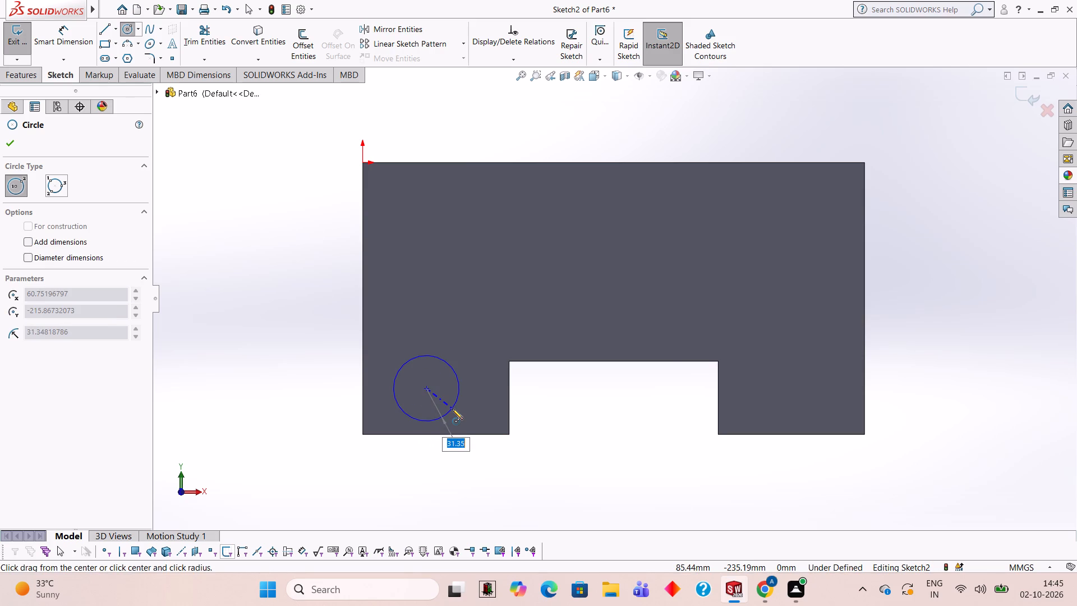
text(18)
key(Return)
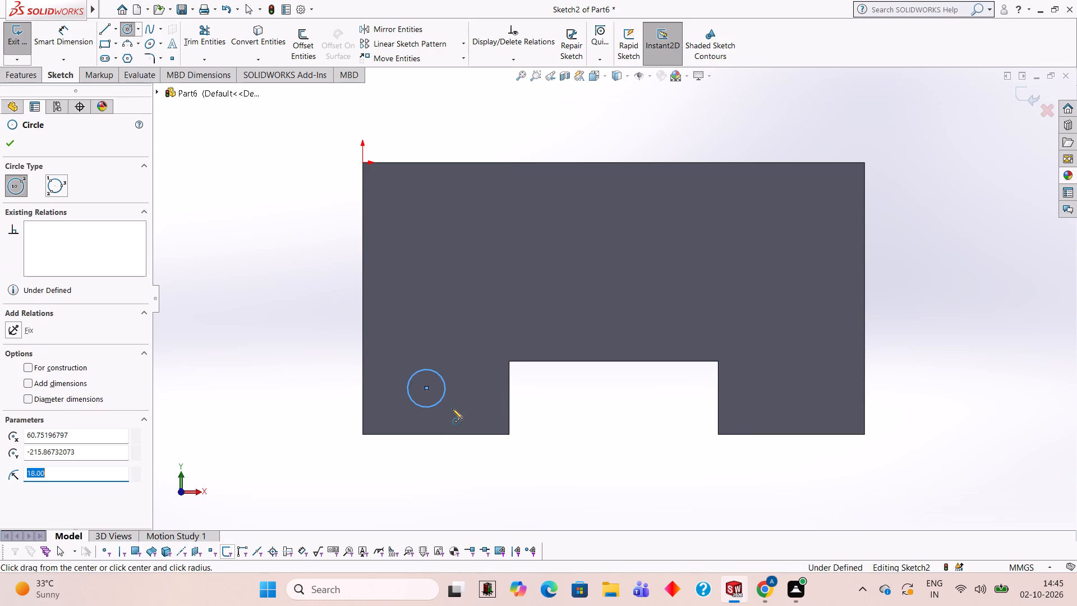
click(793, 387)
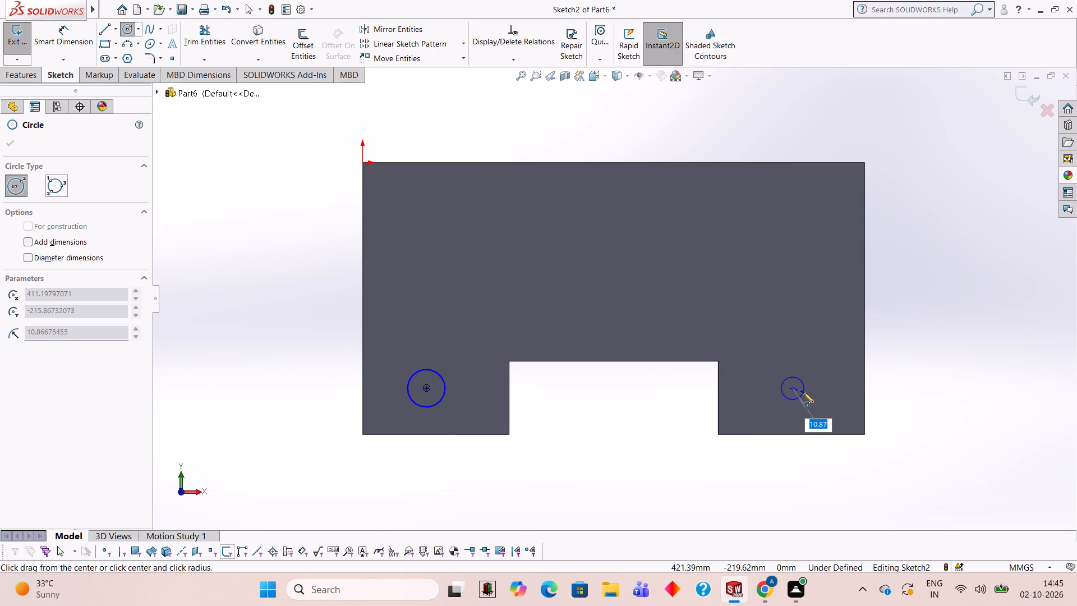
text(19)
key(BackSpace)
key(8)
key(Return)
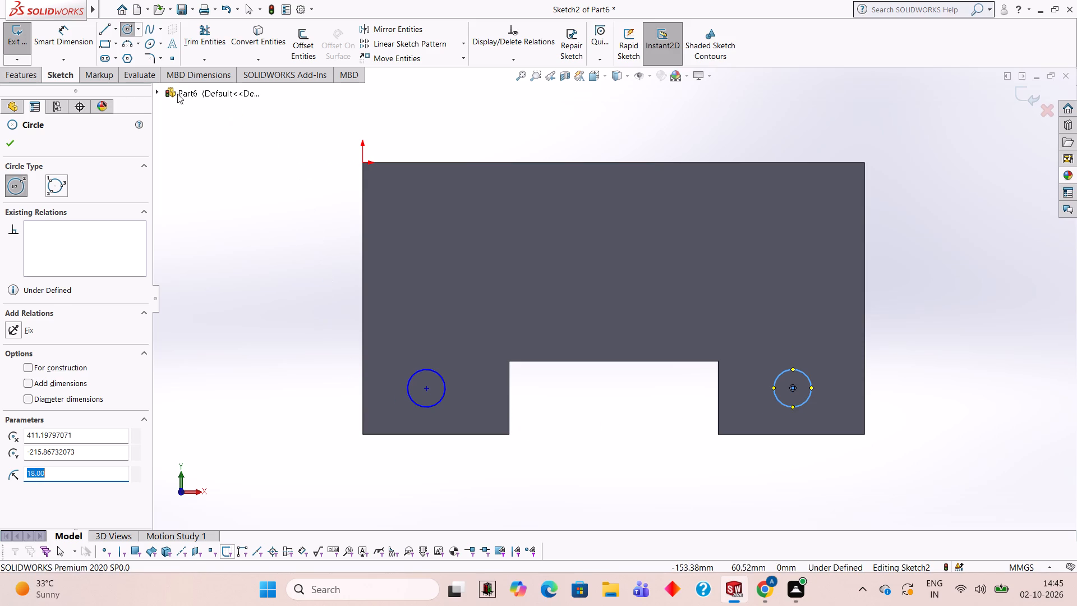
Dimension the left leg's circle centre 70 mm from the plate's left edge and 70 mm from its bottom edge.
click(84, 33)
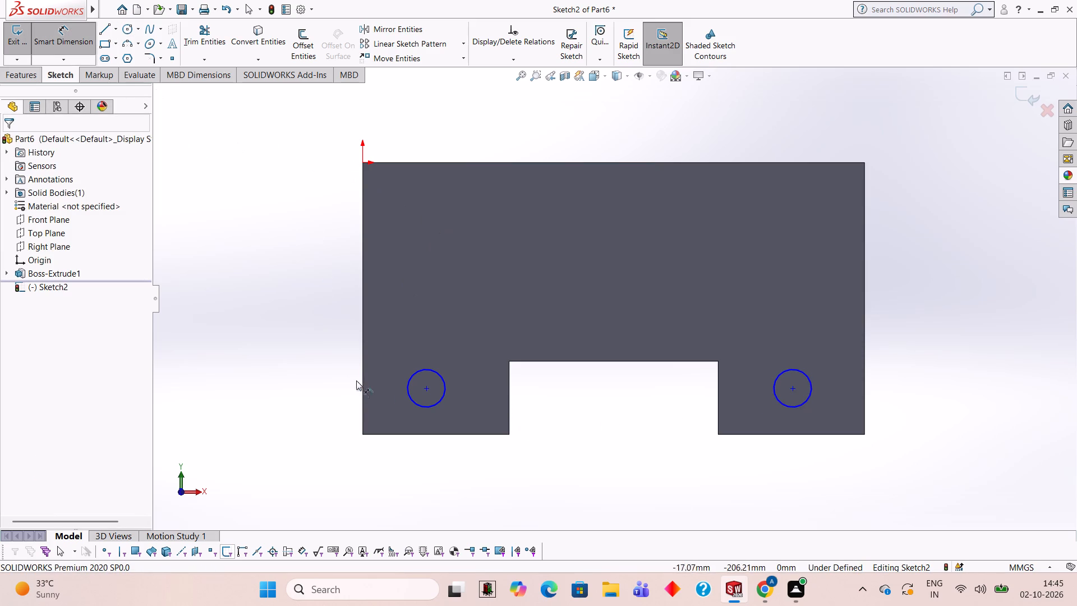
click(363, 384)
click(426, 387)
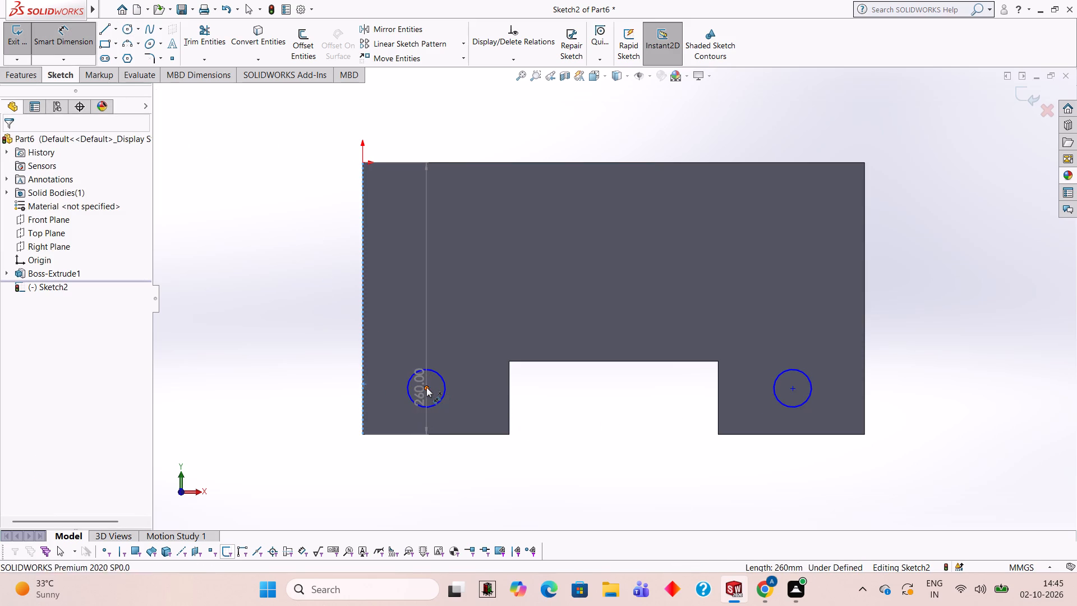
click(396, 458)
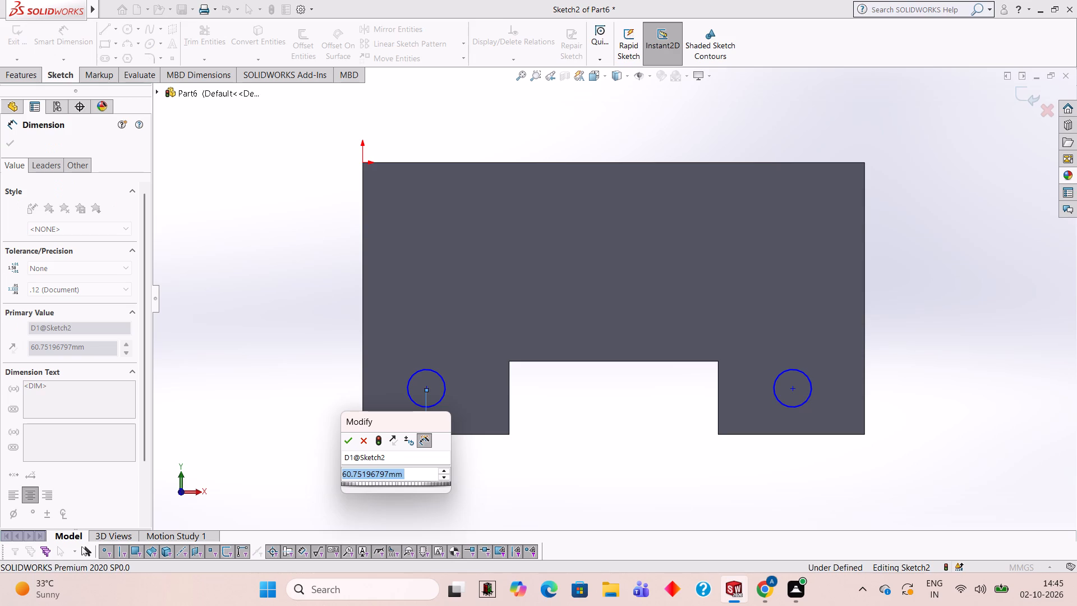
text(70)
key(Return)
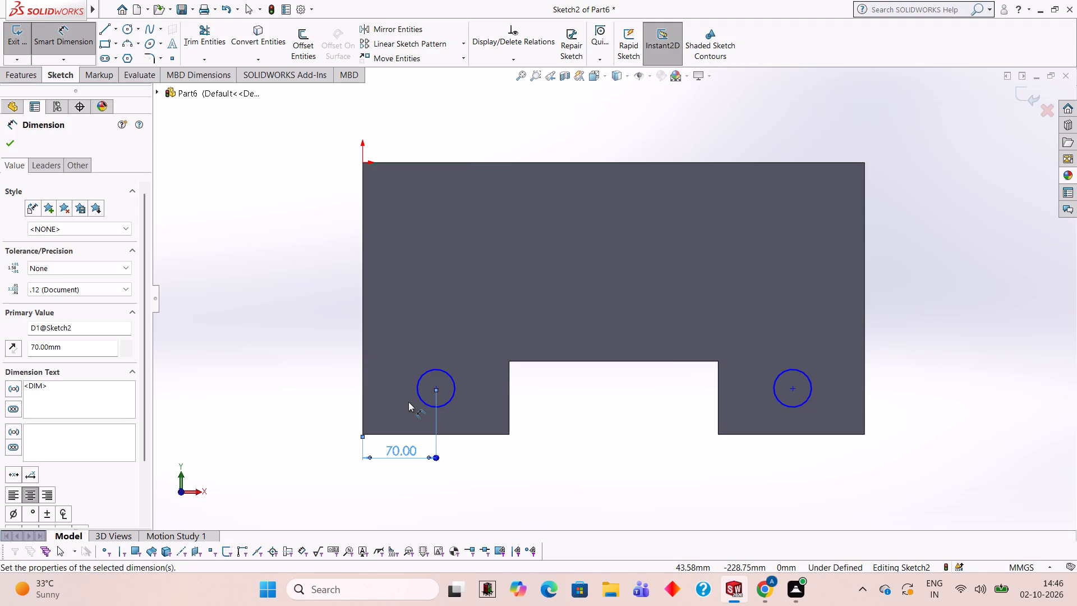
click(434, 387)
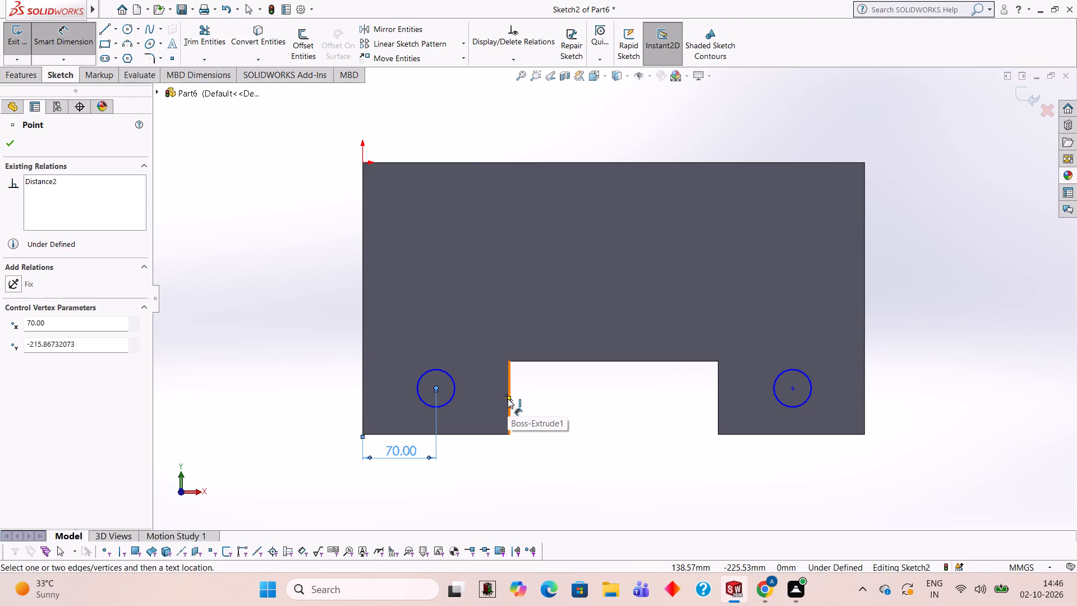
click(472, 435)
click(316, 417)
text(70)
key(Return)
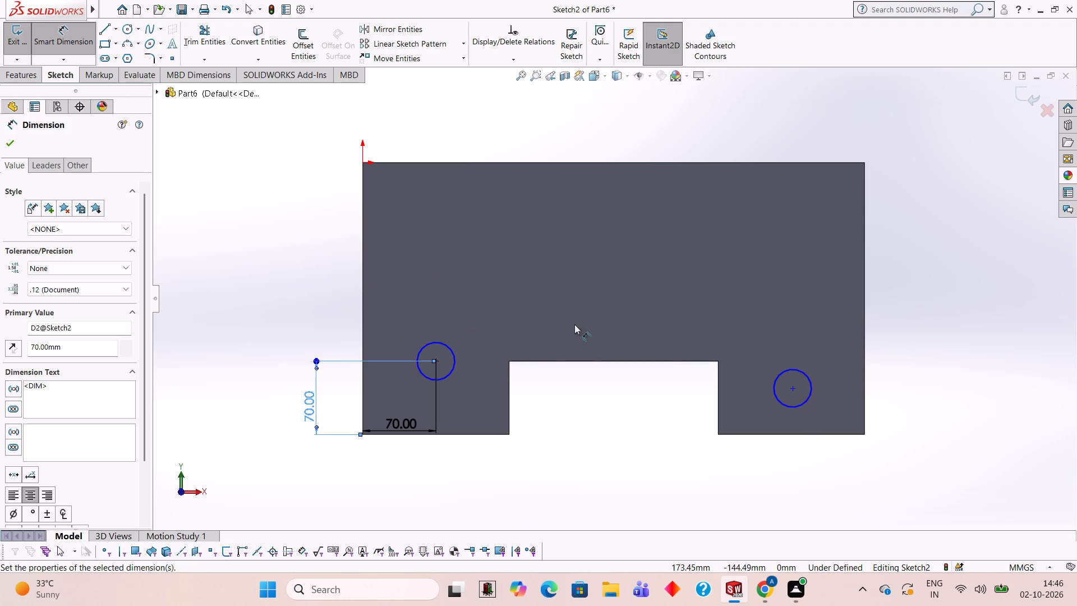
Dimension the right leg's circle centre 70 mm from the bottom edge and 70 mm from the plate's right edge.
click(791, 388)
click(824, 434)
click(937, 391)
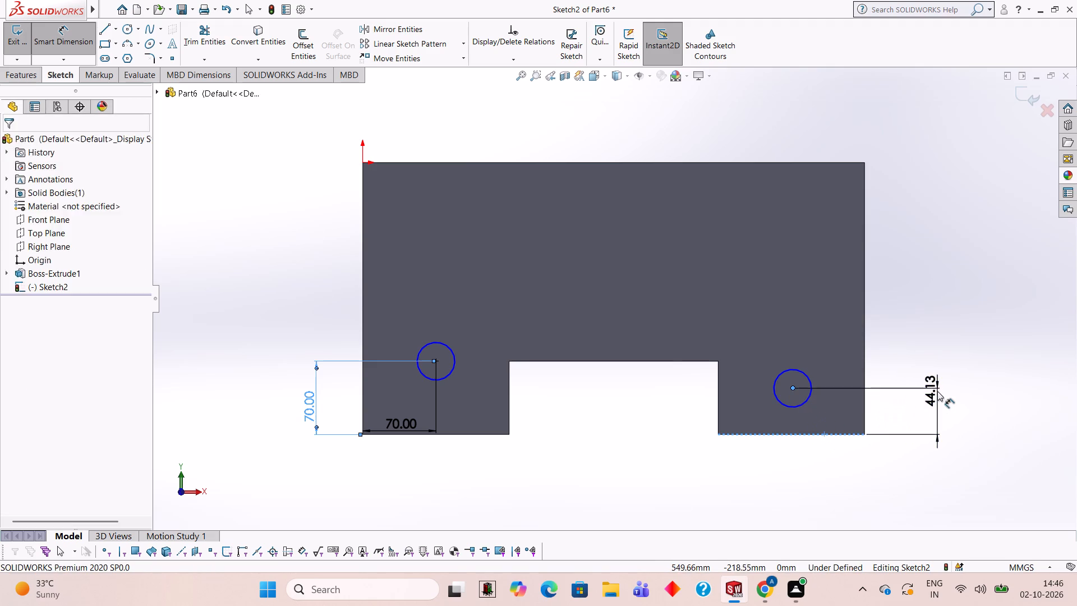
text(70)
key(Return)
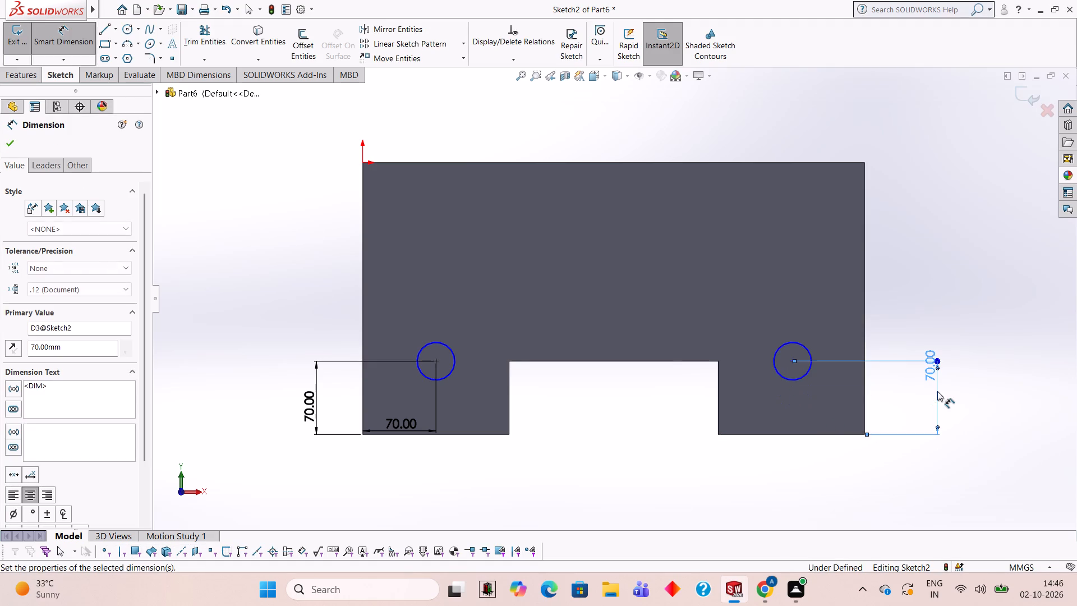
click(791, 360)
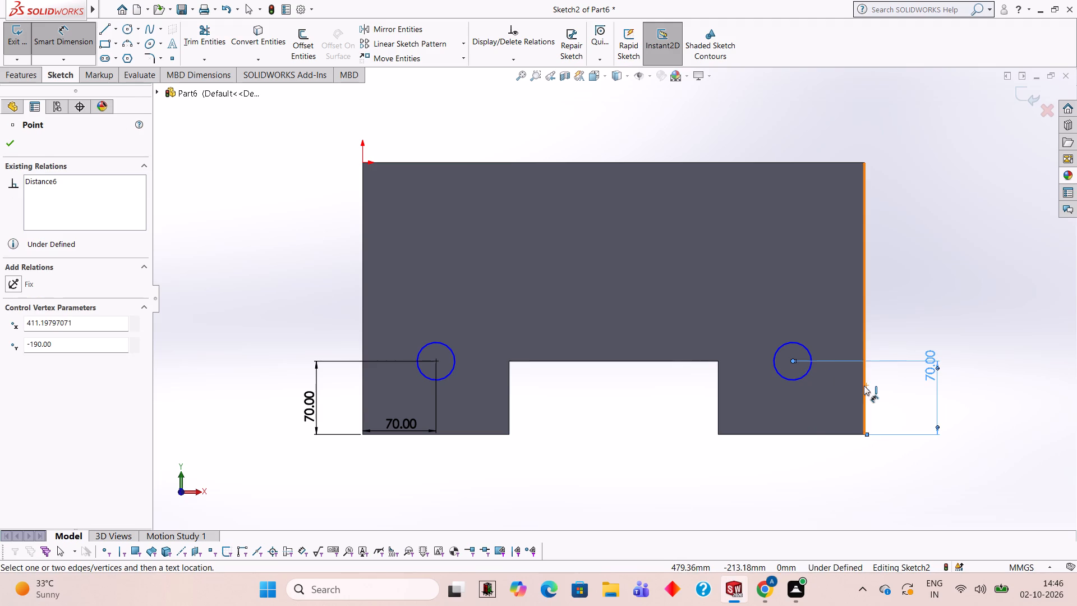
click(864, 385)
click(818, 470)
text(70)
key(Return)
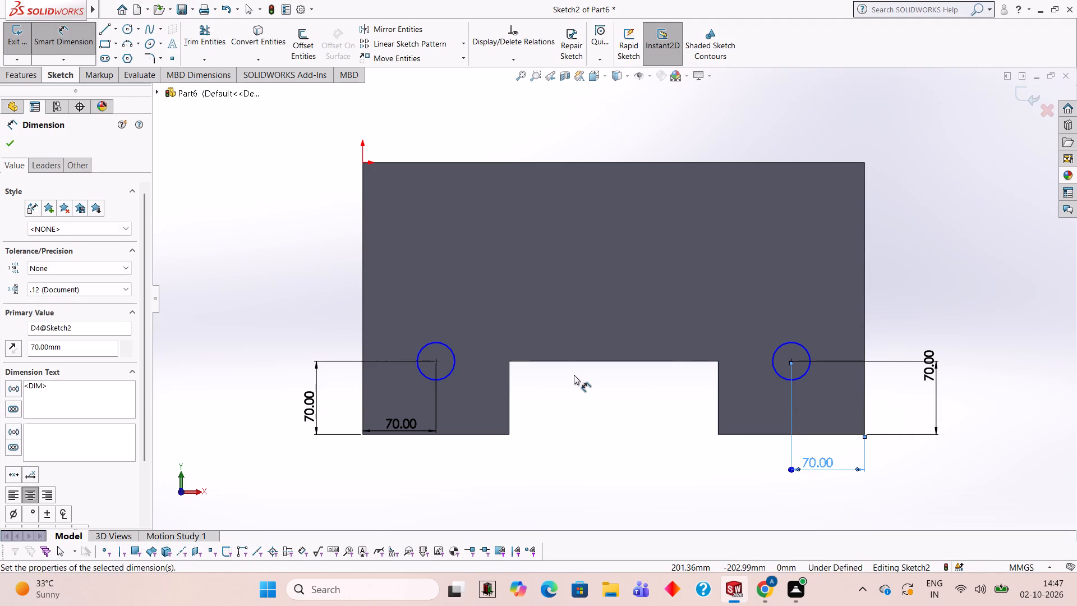
Draw a third circle of 18 mm radius at about mid-width, about 29 mm below the plate's top edge.
click(123, 27)
click(613, 193)
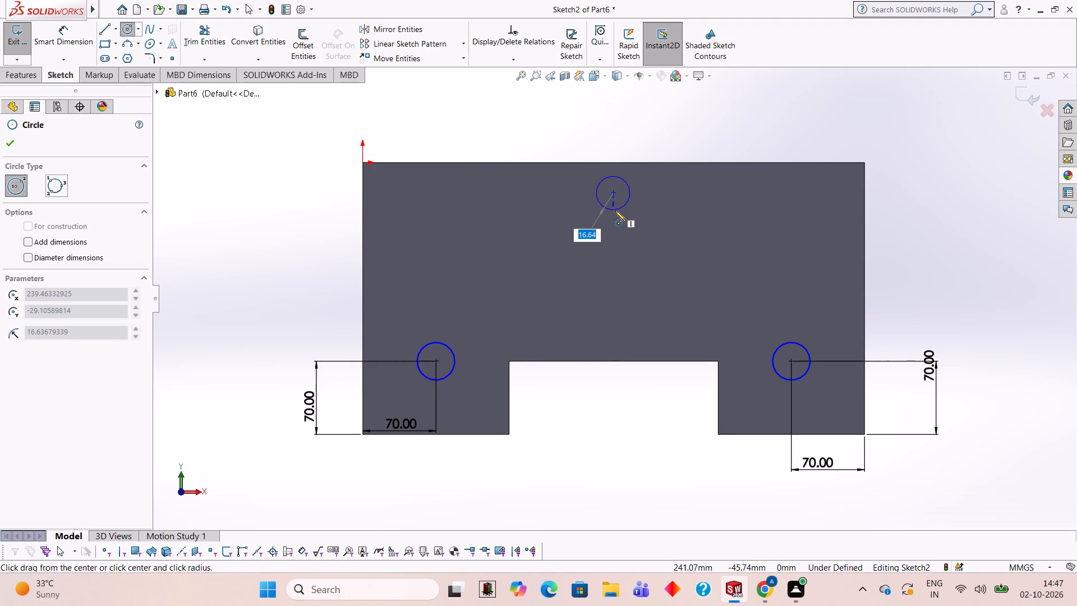
text(18)
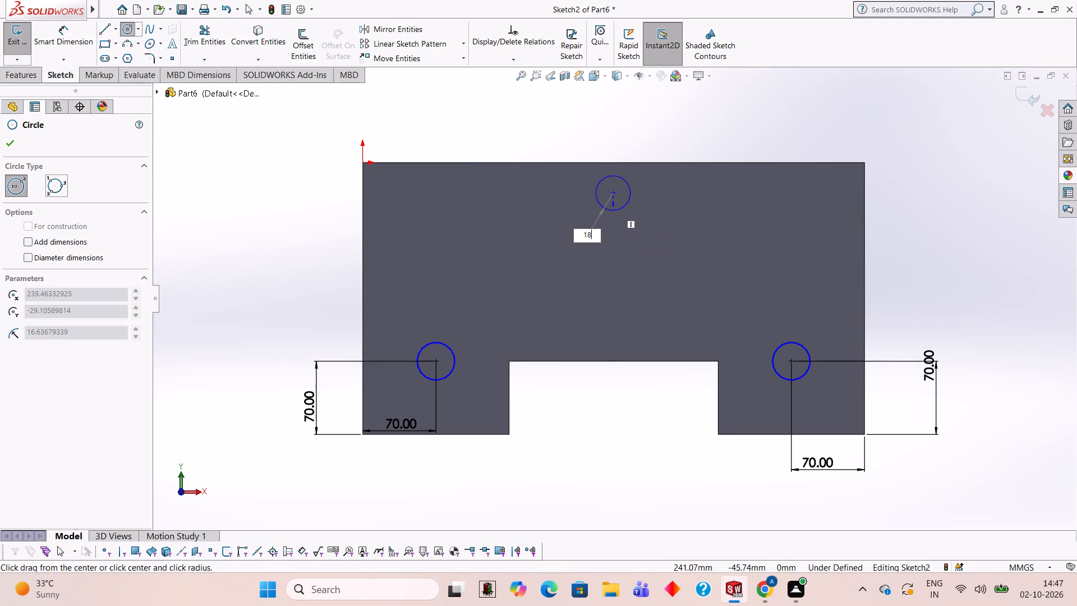
key(Return)
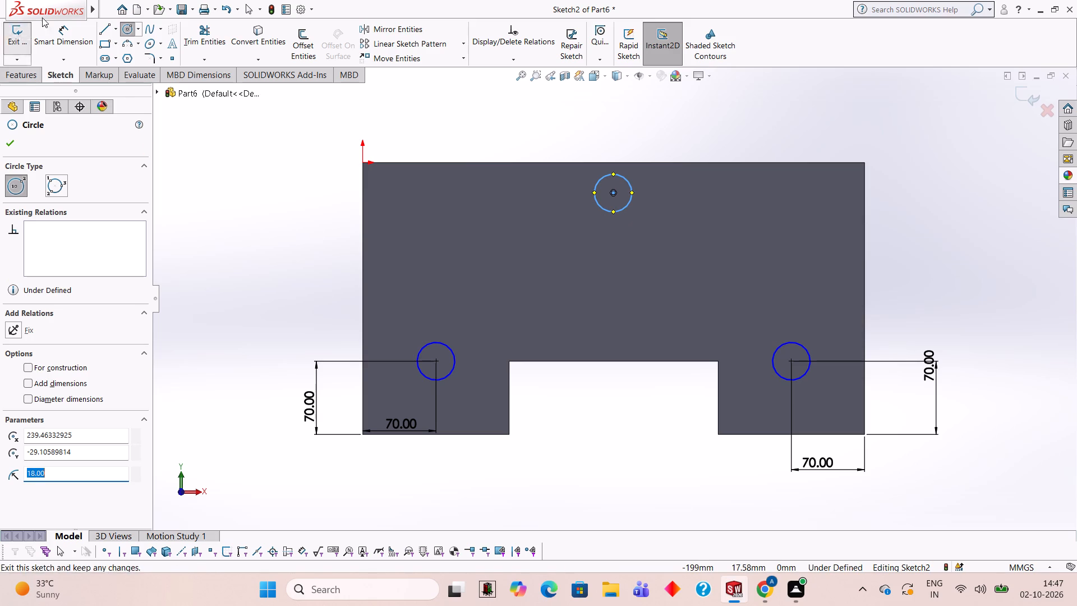
Dimension the upper circle's centre 240 mm from the plate's right edge and 28 mm from its top edge.
click(75, 38)
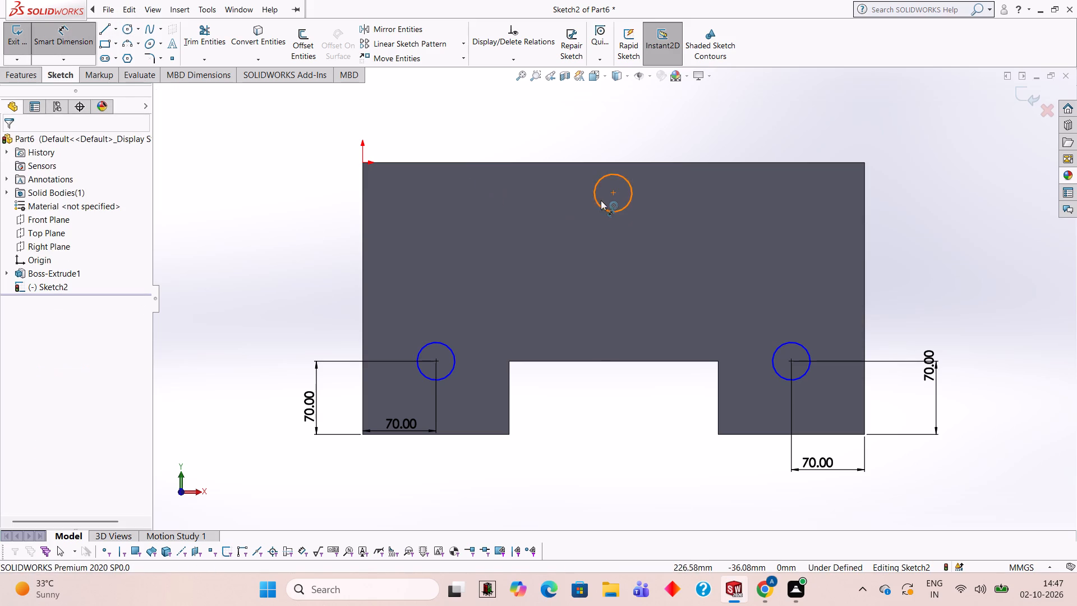
click(613, 192)
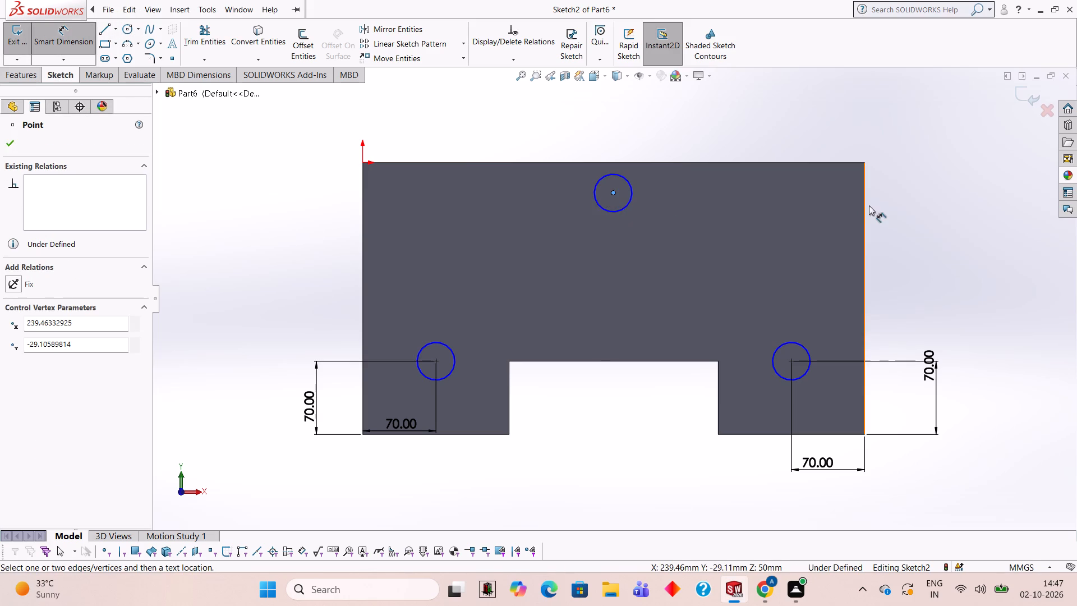
click(863, 206)
click(768, 85)
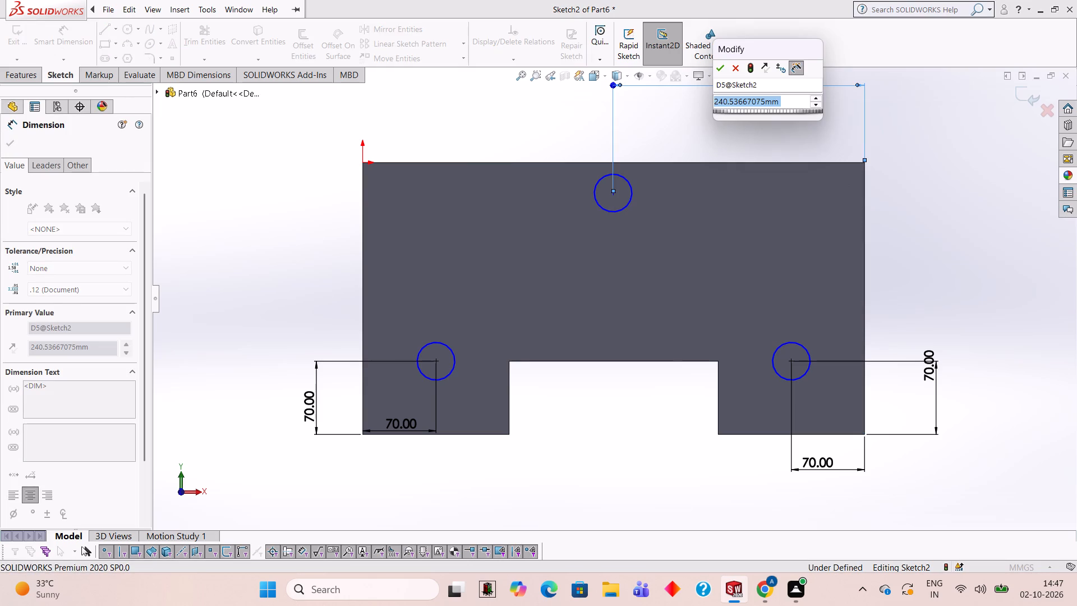
text(240)
key(Return)
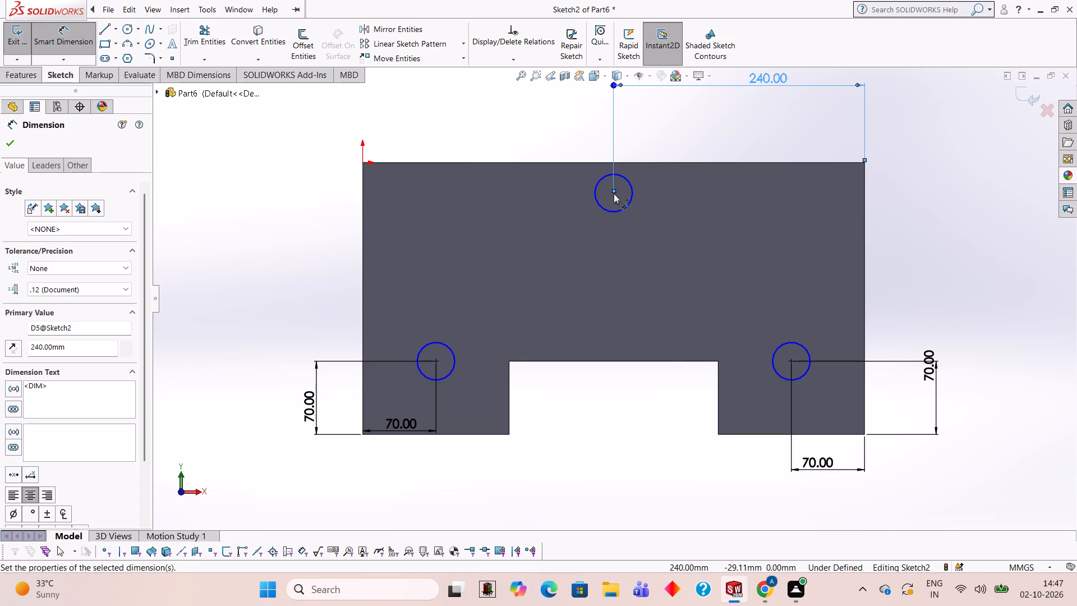
click(614, 194)
click(628, 163)
click(913, 173)
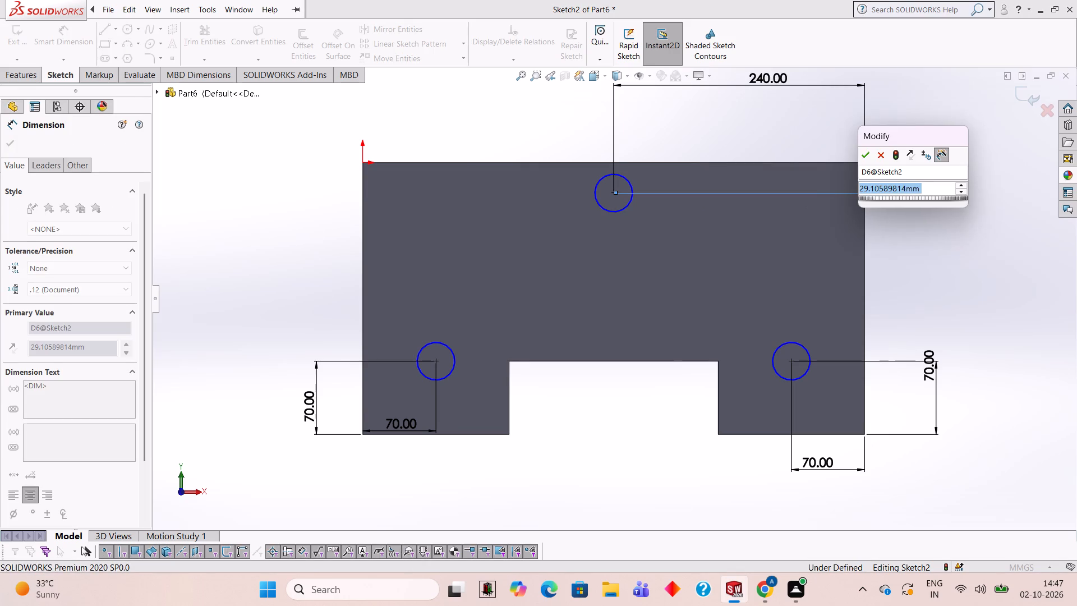
text(28)
key(Return)
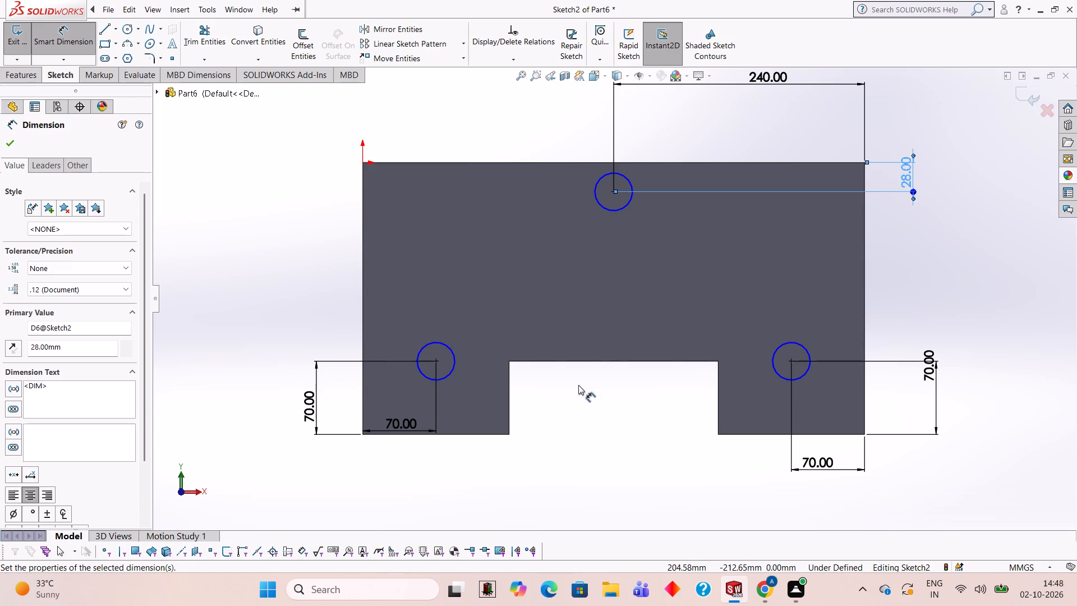
Cut-extrude the three 18 mm radius circles into the plate with a blind depth of 13 mm.
middle_drag(578, 417, 560, 345)
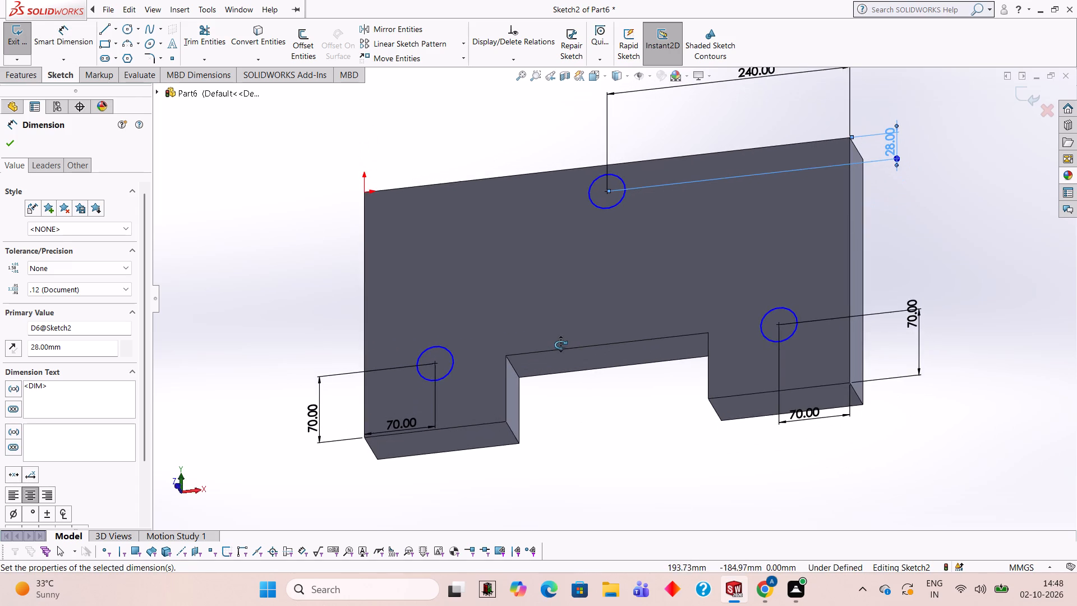
middle_drag(560, 345, 581, 447)
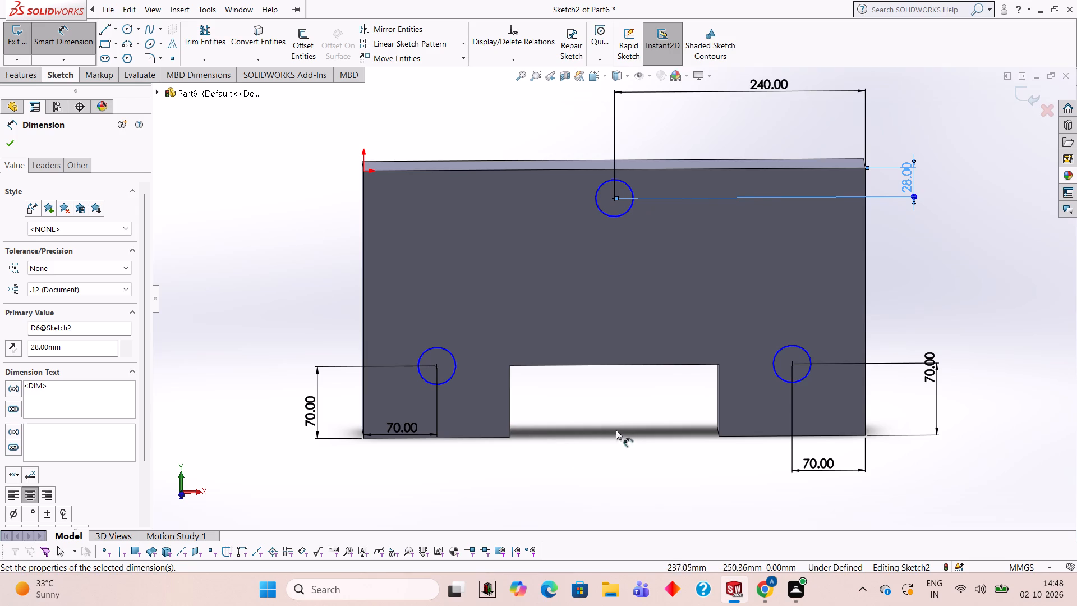
middle_drag(630, 438, 629, 353)
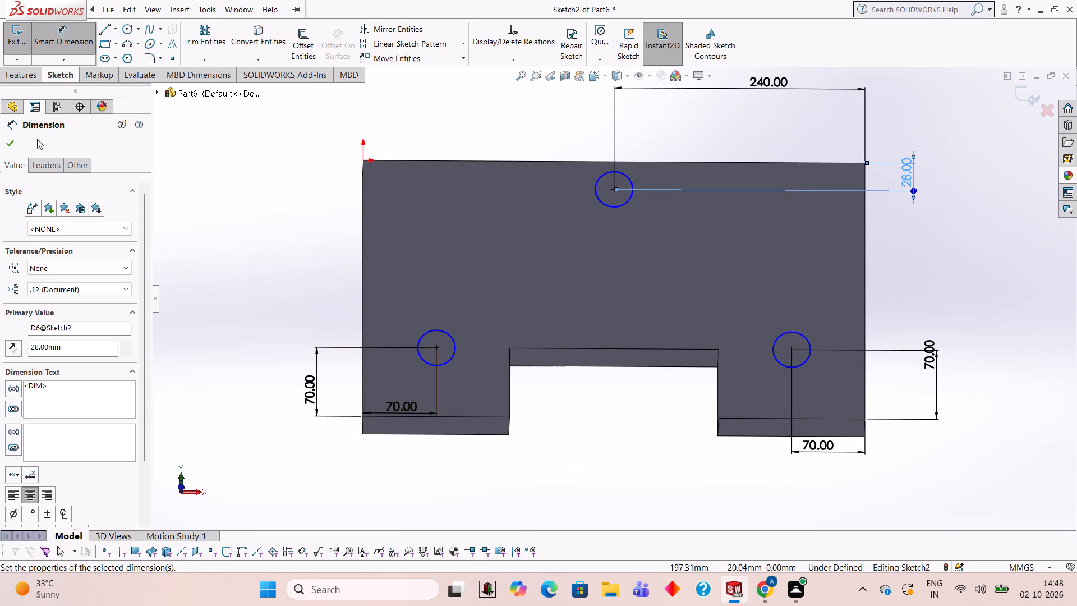
click(13, 80)
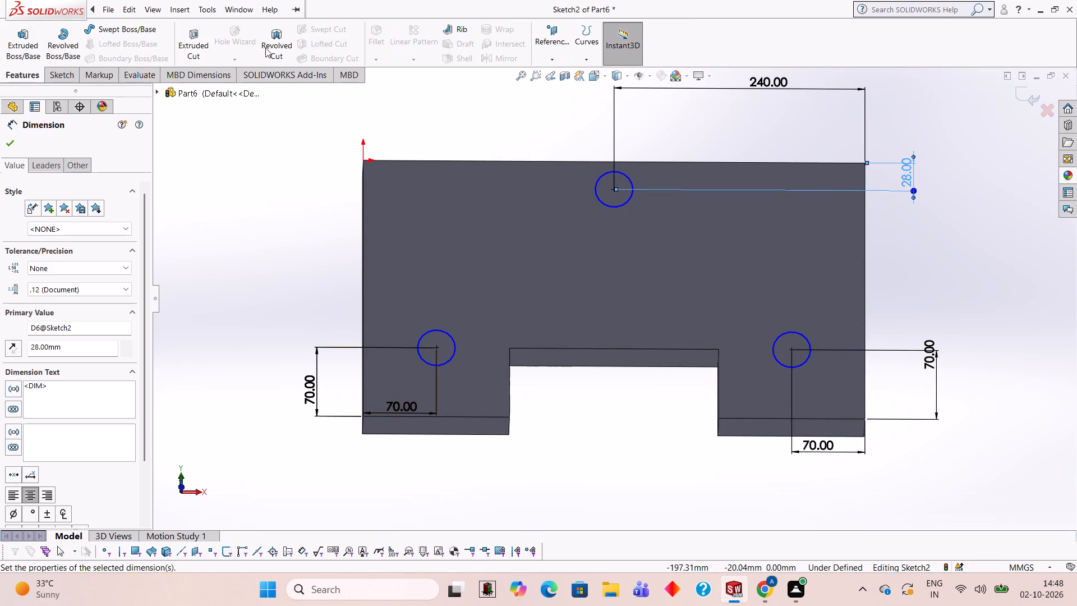
click(197, 34)
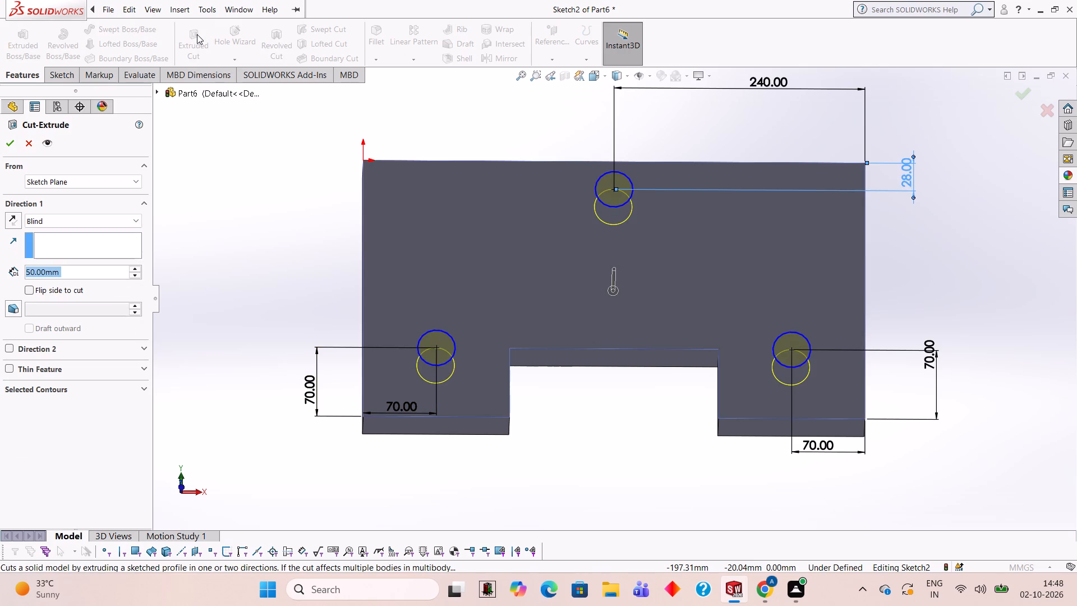
text(13)
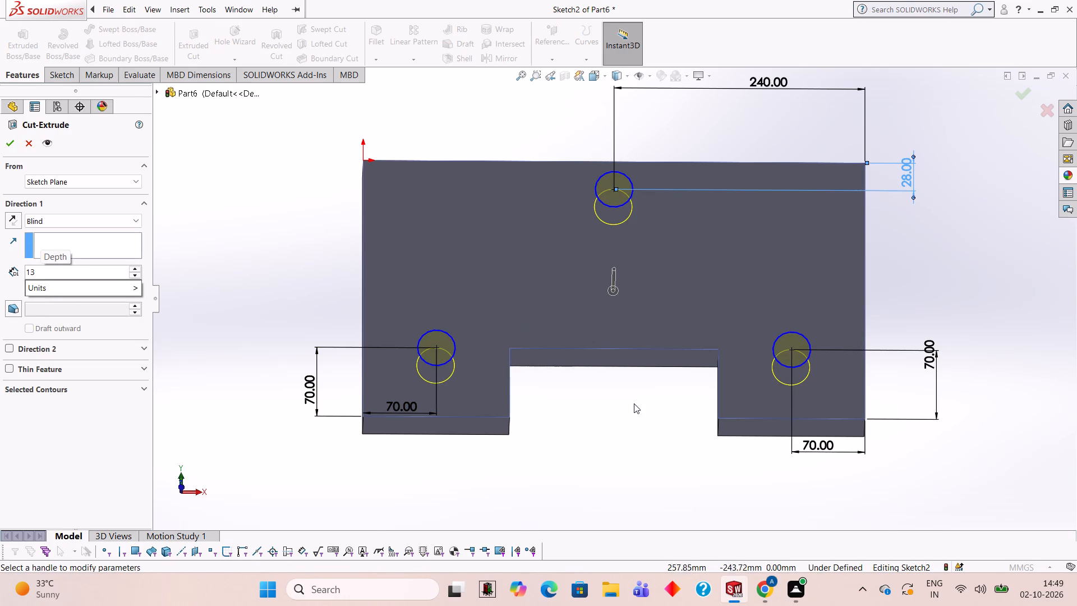
middle_drag(643, 424, 623, 300)
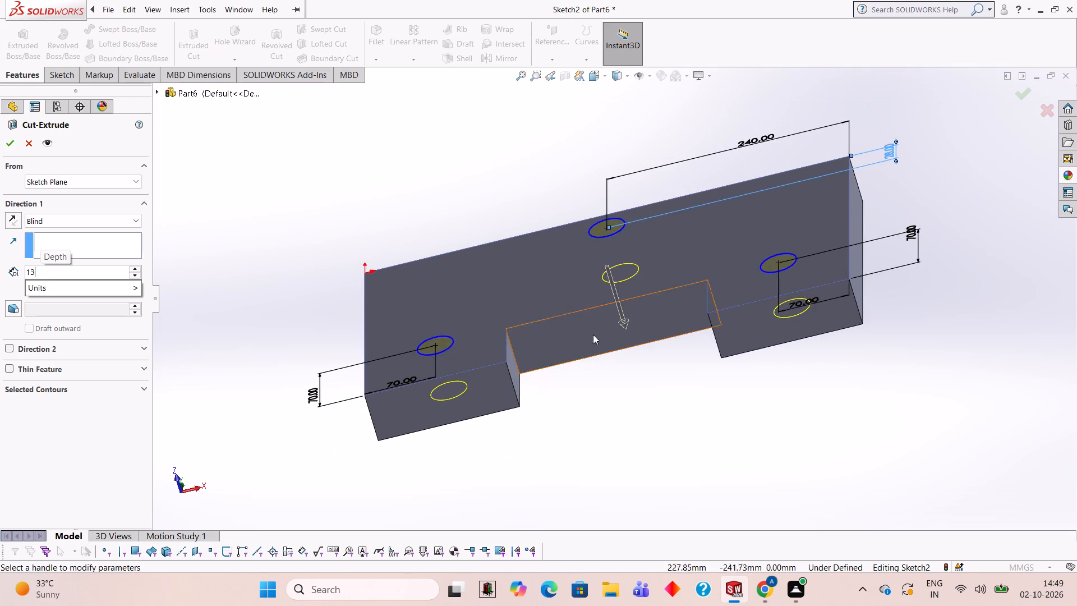
middle_drag(582, 384, 598, 318)
scroll(582, 384, down, 1)
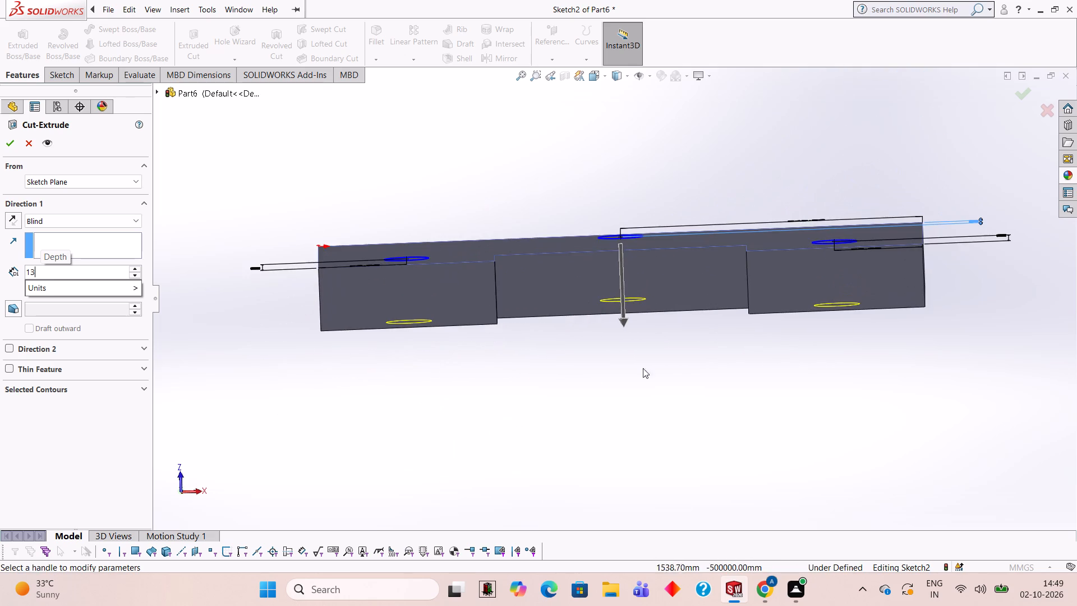
middle_drag(744, 377, 749, 319)
middle_drag(550, 260, 526, 419)
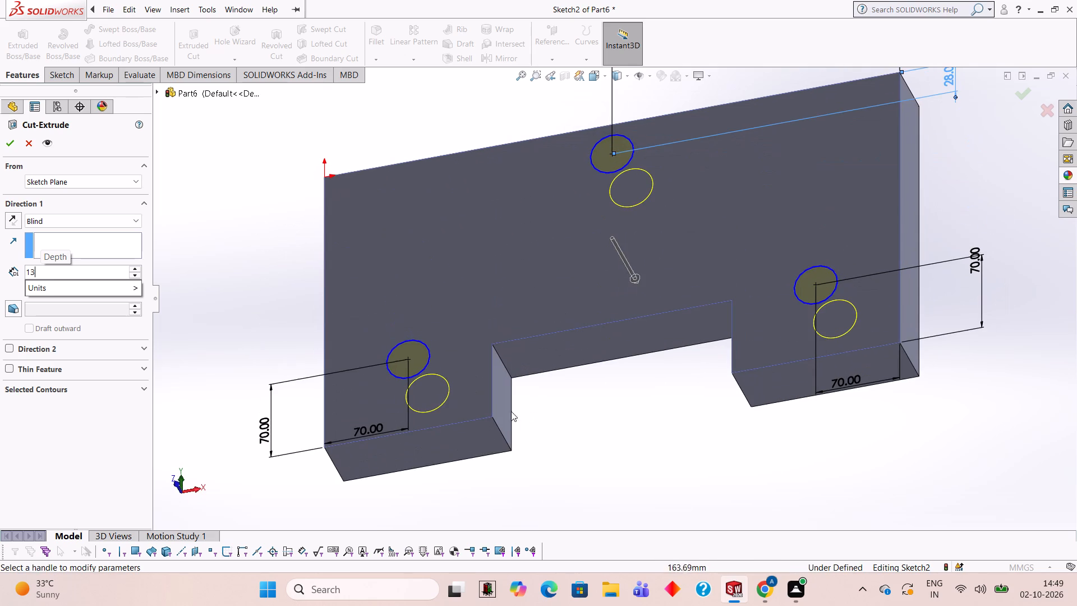
click(98, 269)
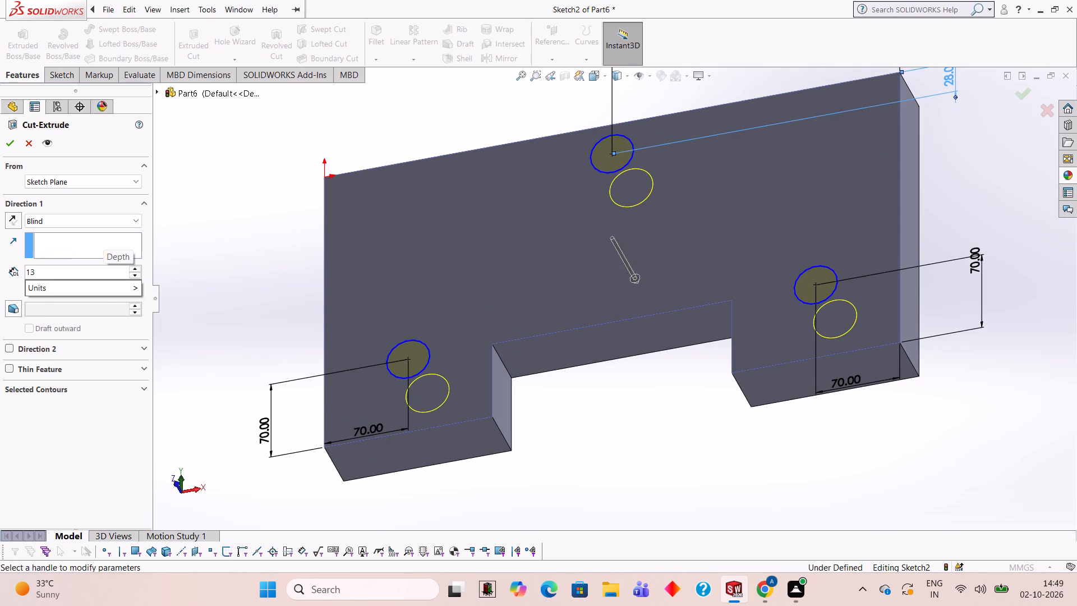
key(BackSpace)
key(BackSpace)
text(13)
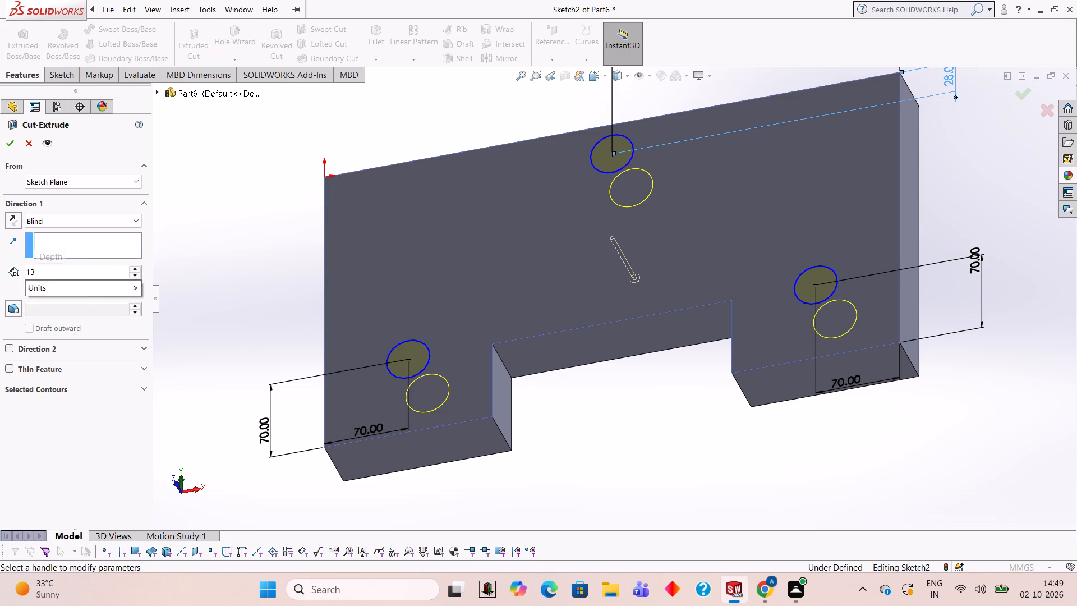
key(Return)
middle_drag(579, 457, 567, 408)
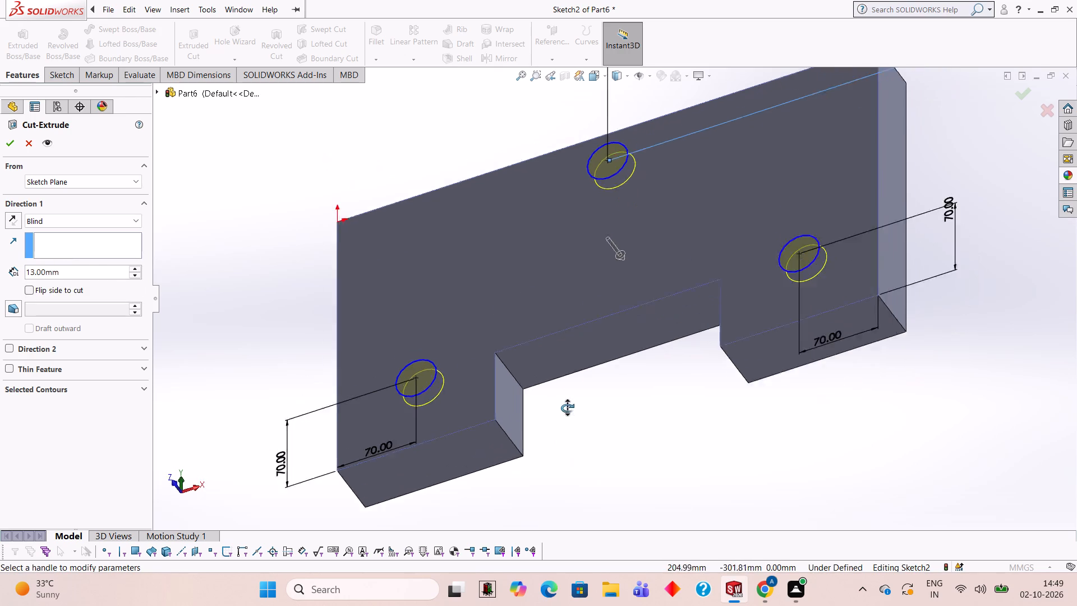
middle_drag(567, 408, 596, 308)
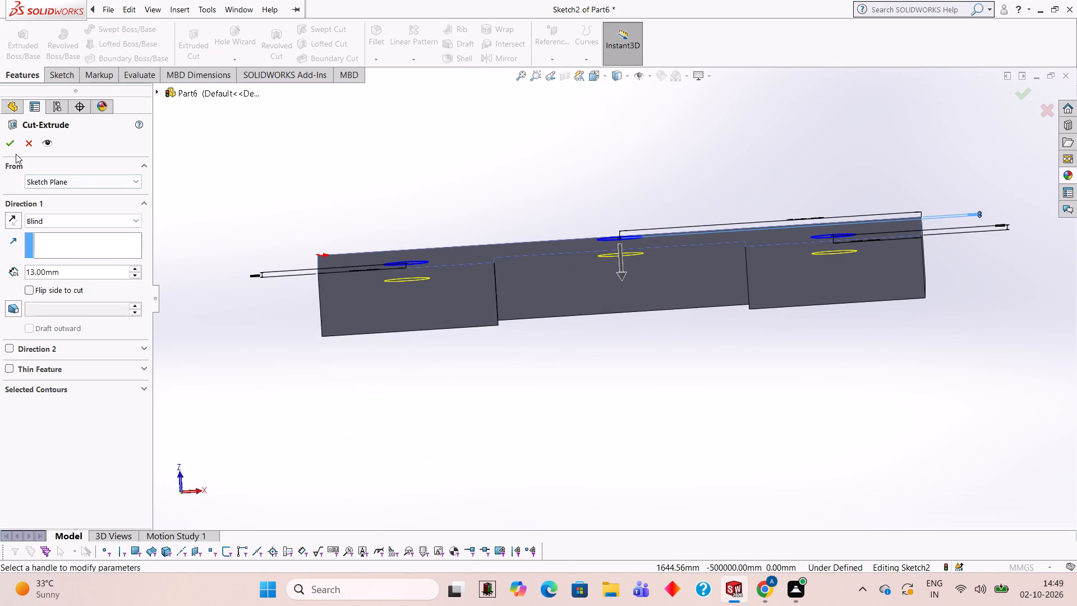
click(9, 145)
click(390, 407)
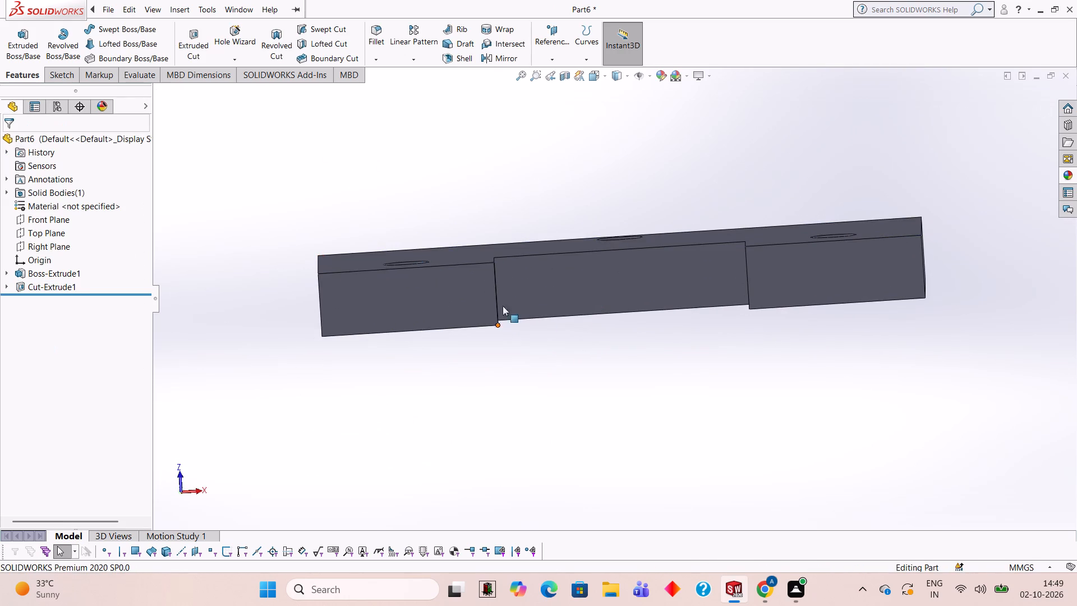
Start a new sketch on the floor of the upper circular recess, viewed face-on.
middle_drag(523, 273, 517, 439)
middle_drag(595, 265, 584, 353)
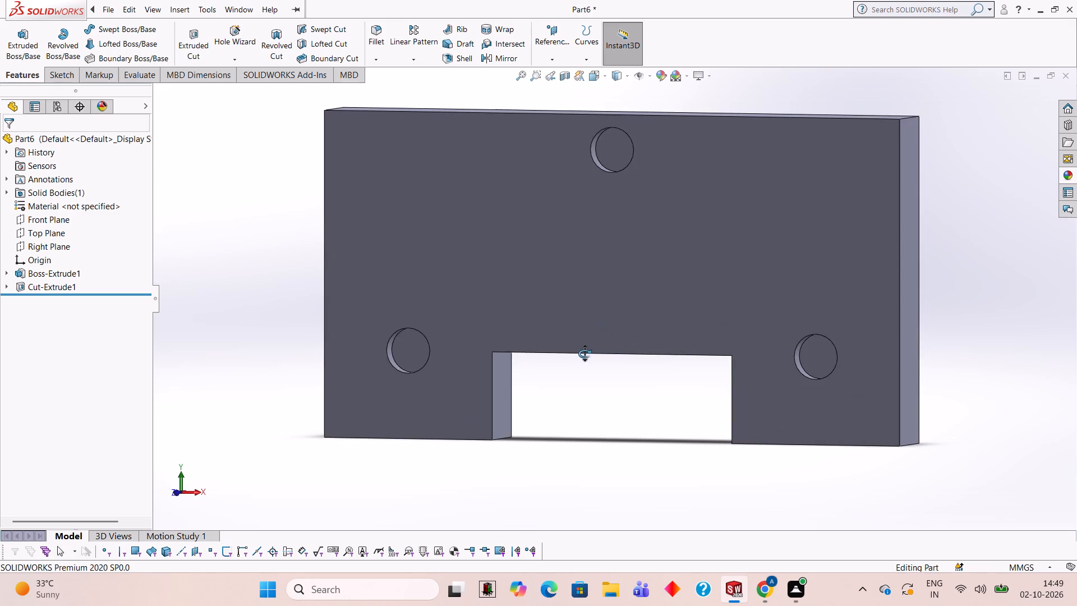
middle_drag(584, 353, 602, 353)
scroll(602, 353, down, 1)
scroll(670, 193, up, 3)
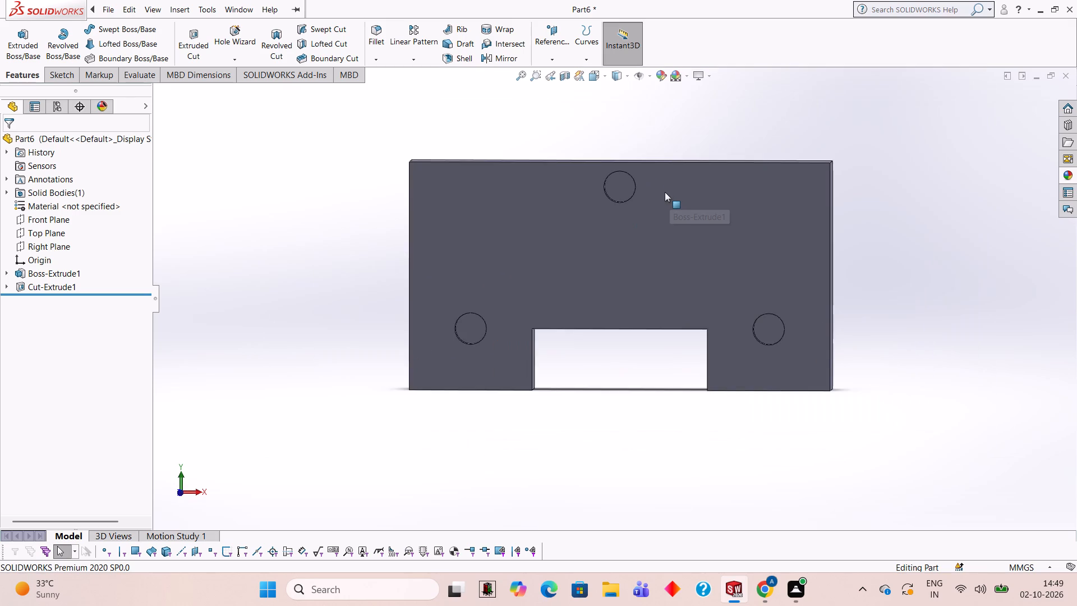
scroll(661, 192, down, 3)
click(584, 192)
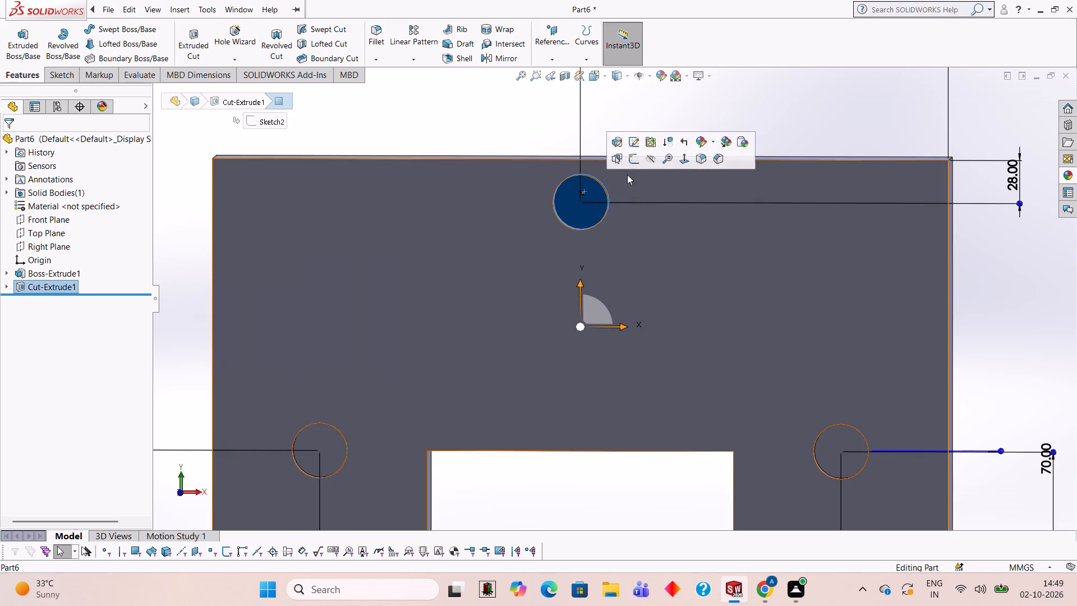
click(633, 163)
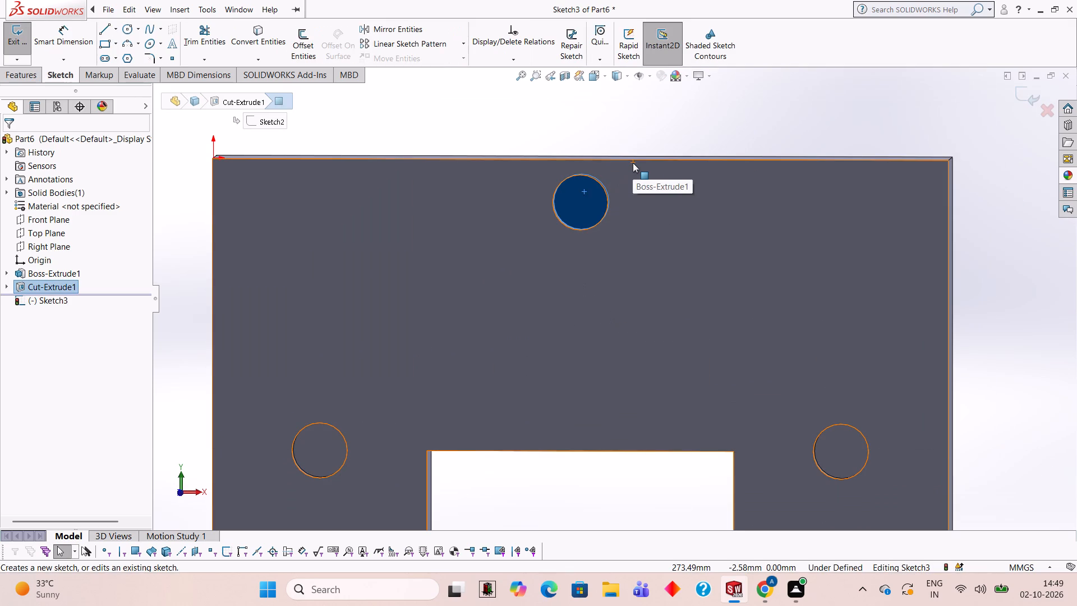
key(ctrl+8)
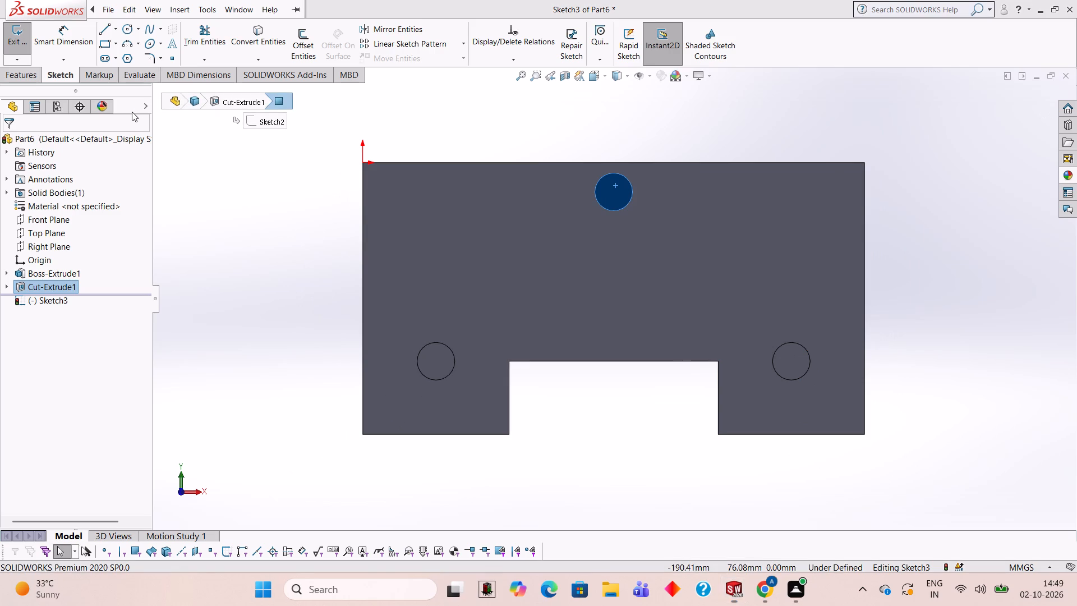
Switch to Calculator, compute 25 ÷ 2 and 35 ÷ 2, and close it.
text(25)
key(slash)
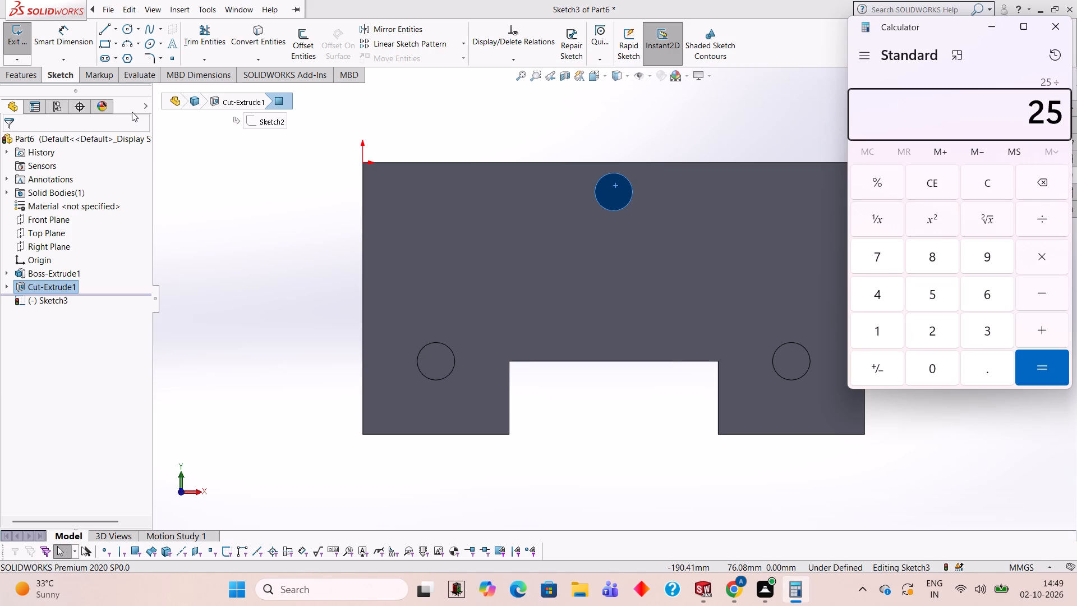
key(2)
key(Return)
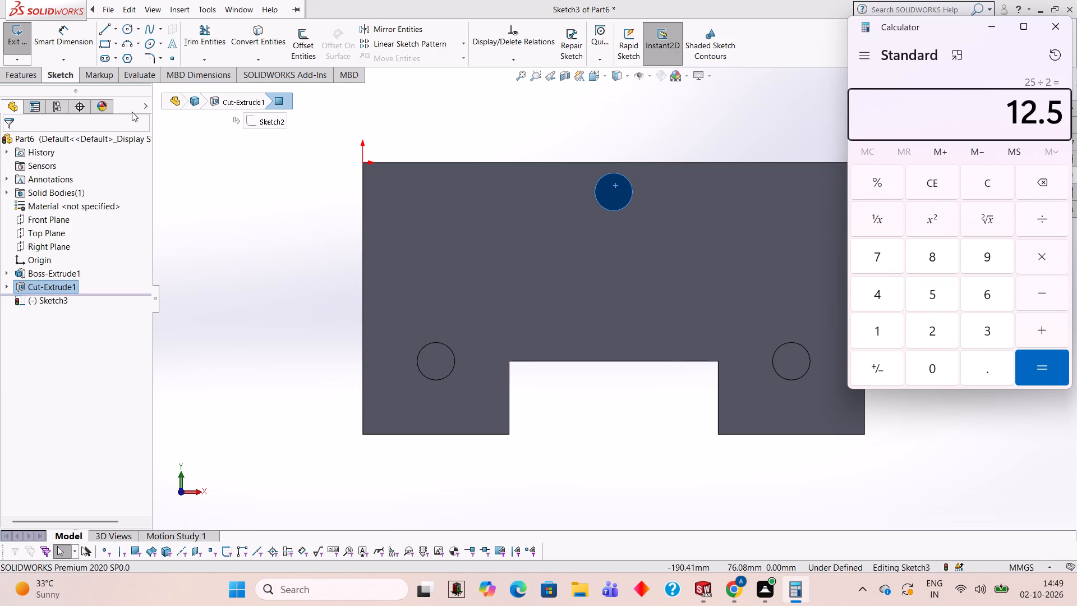
key(BackSpace)
key(BackSpace)
key(BackSpace)
key(BackSpace)
key(Delete)
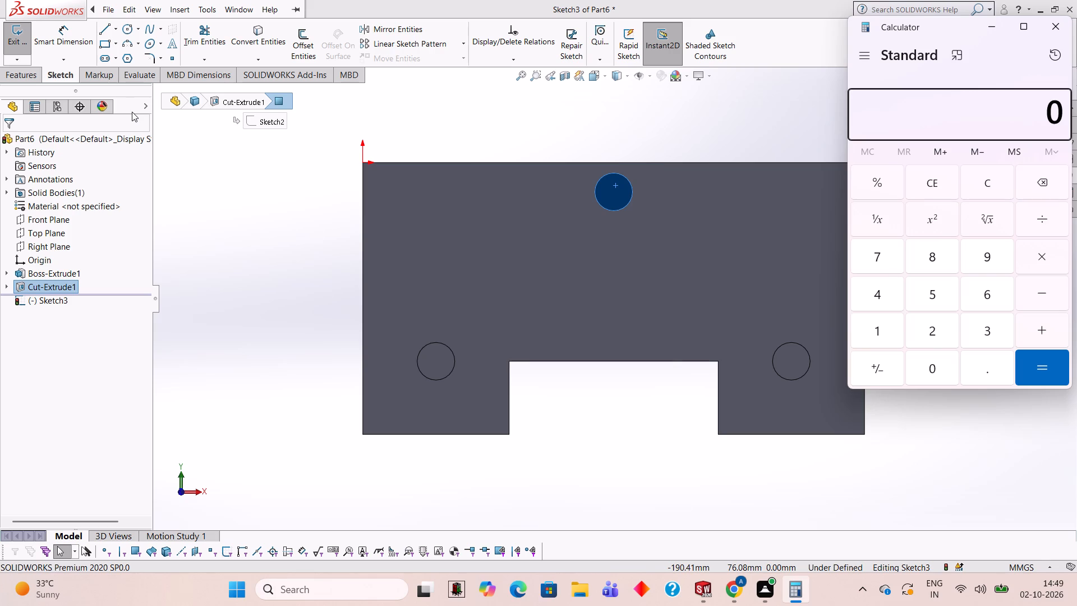
text(35/2)
key(Return)
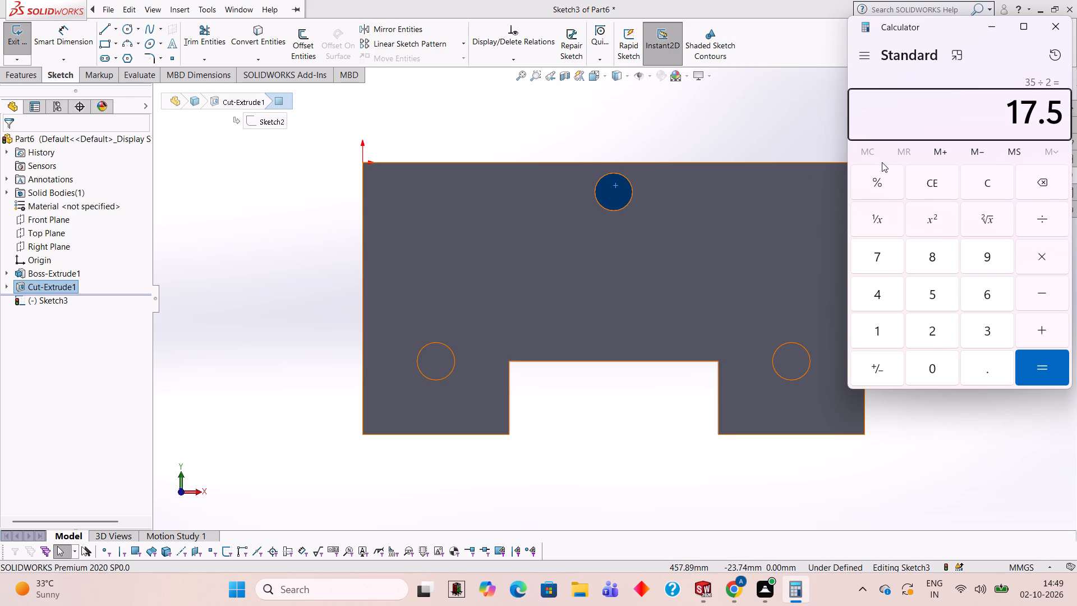
click(1048, 38)
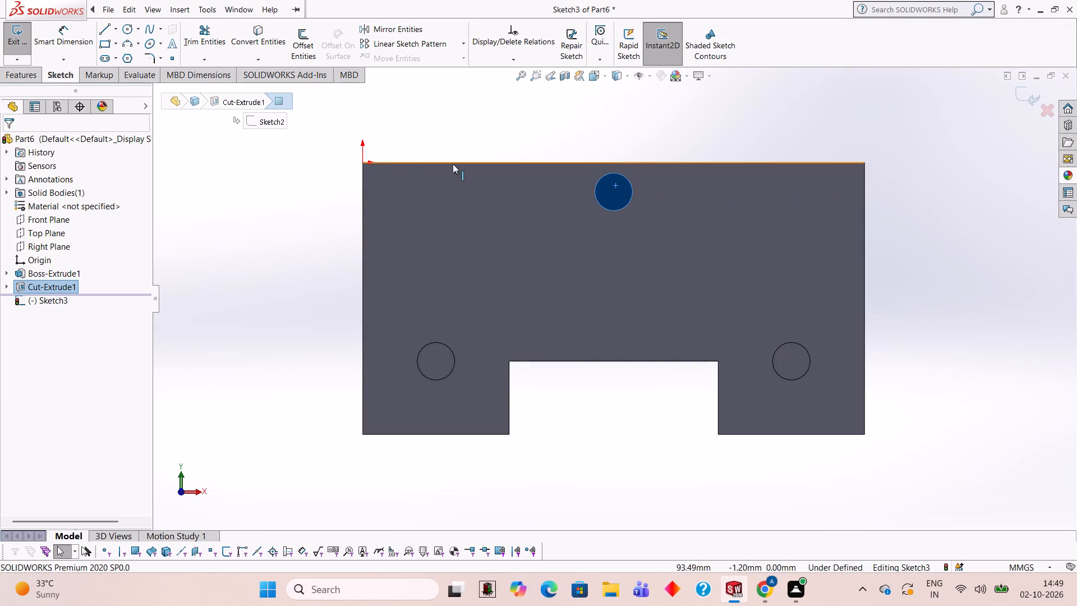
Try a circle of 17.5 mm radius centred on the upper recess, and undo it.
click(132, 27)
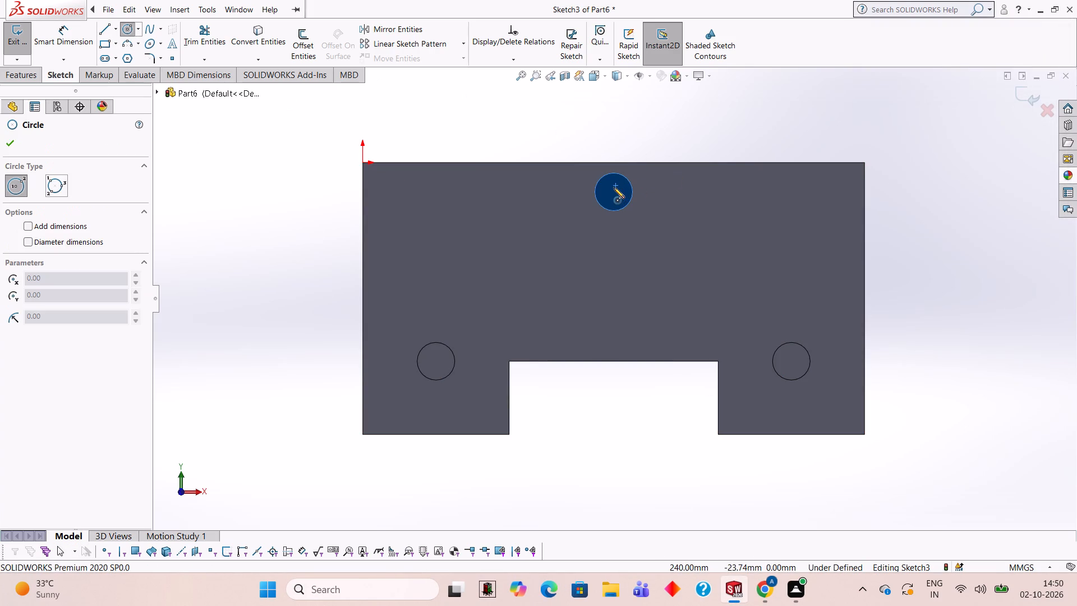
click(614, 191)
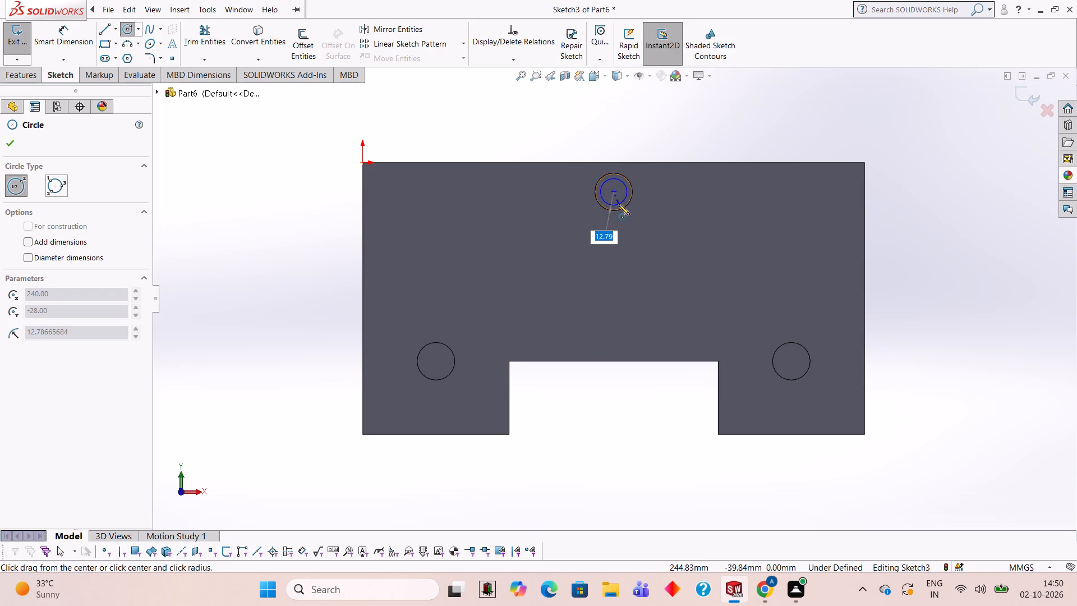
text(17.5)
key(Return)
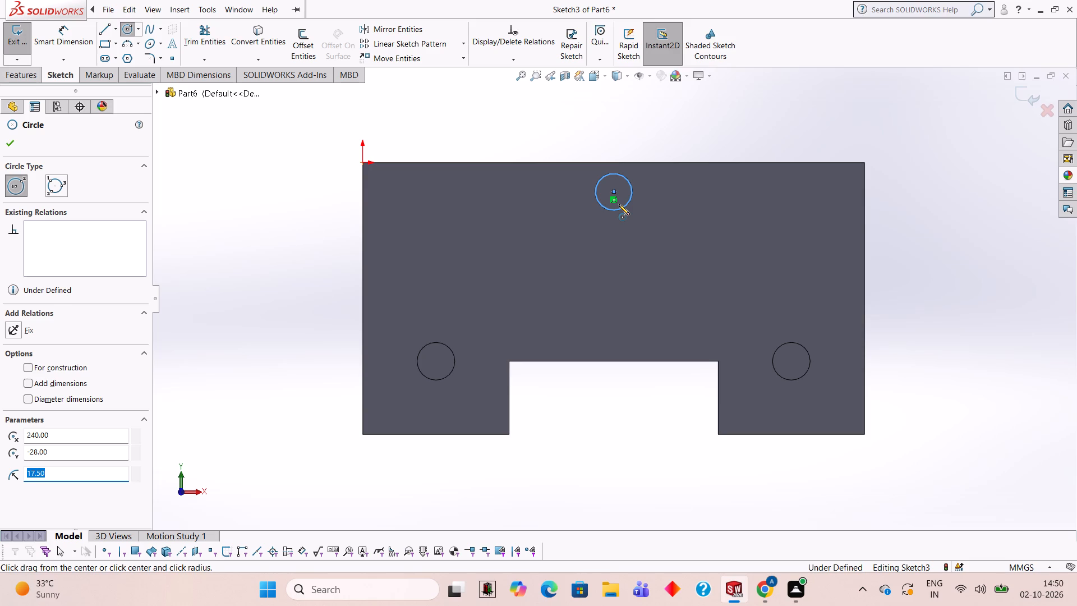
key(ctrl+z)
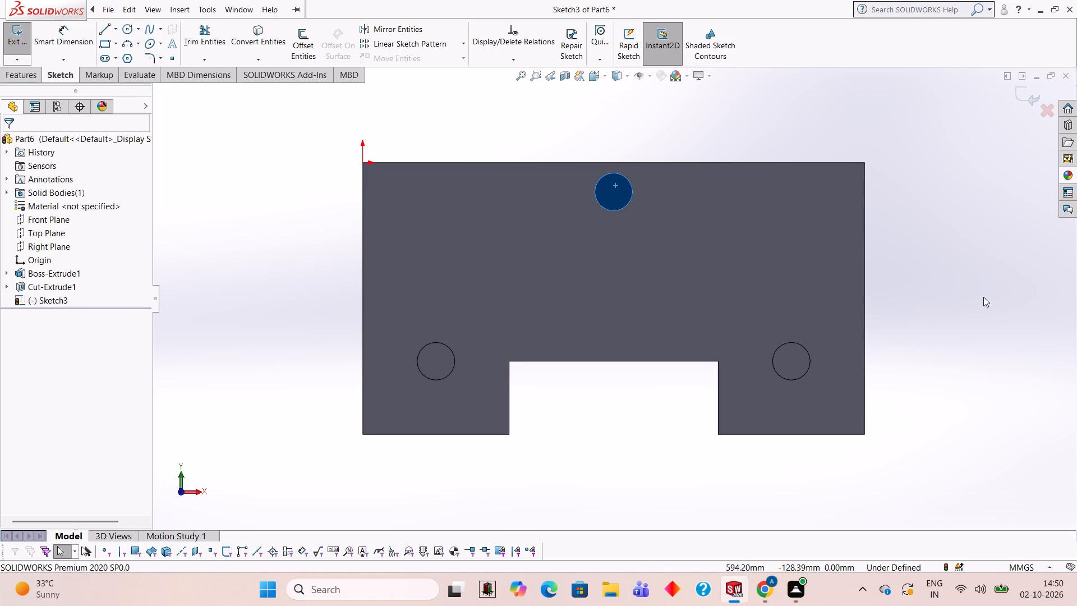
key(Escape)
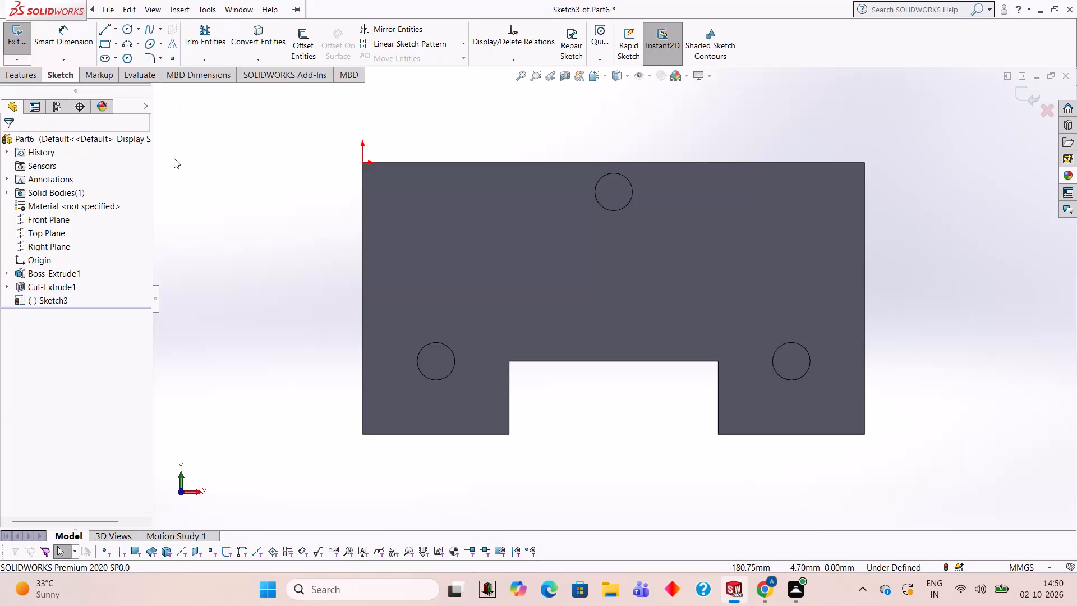
Draw 13 mm radius circles concentric with the upper recess and the left leg's recess.
click(127, 28)
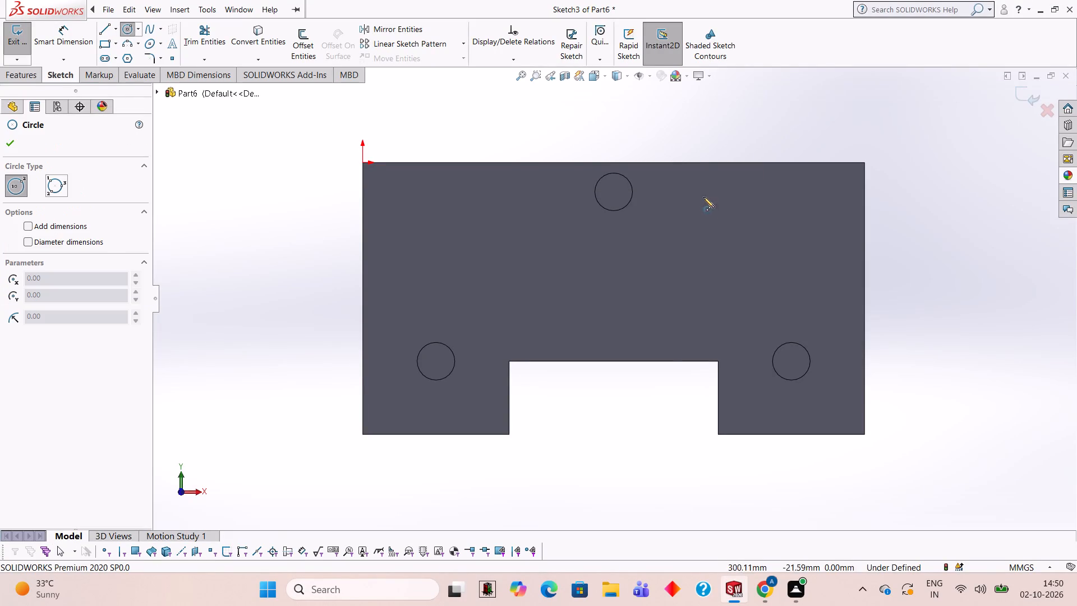
click(613, 192)
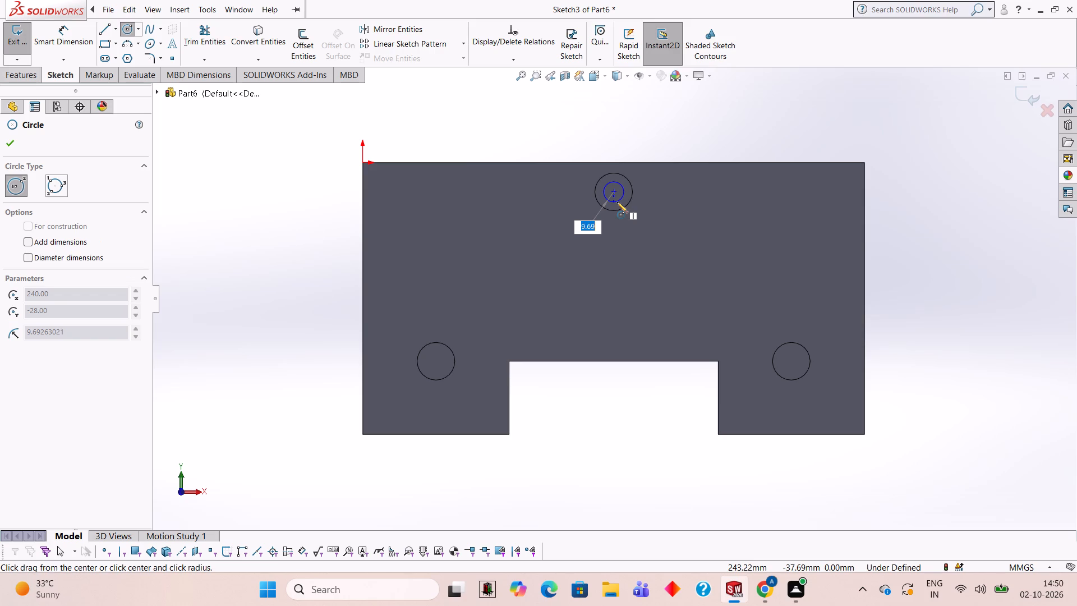
text(13)
key(Return)
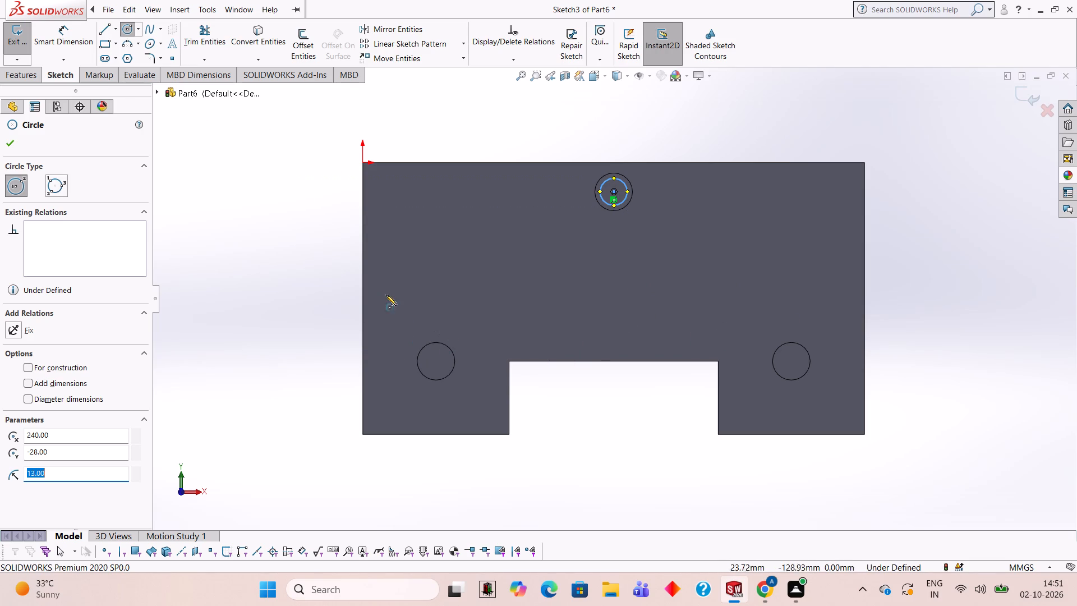
click(436, 360)
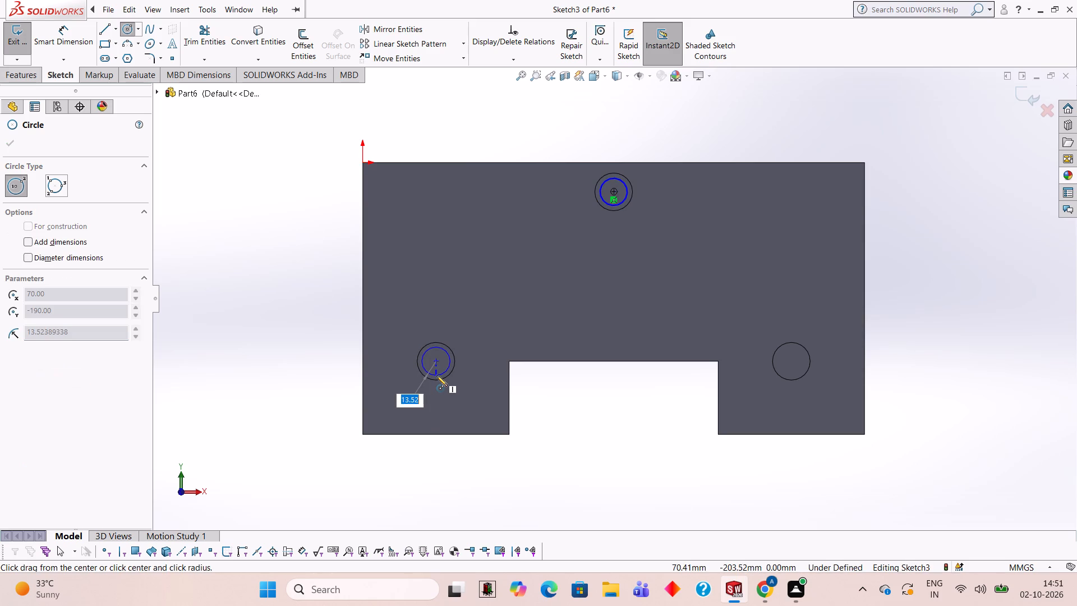
text(13)
key(Return)
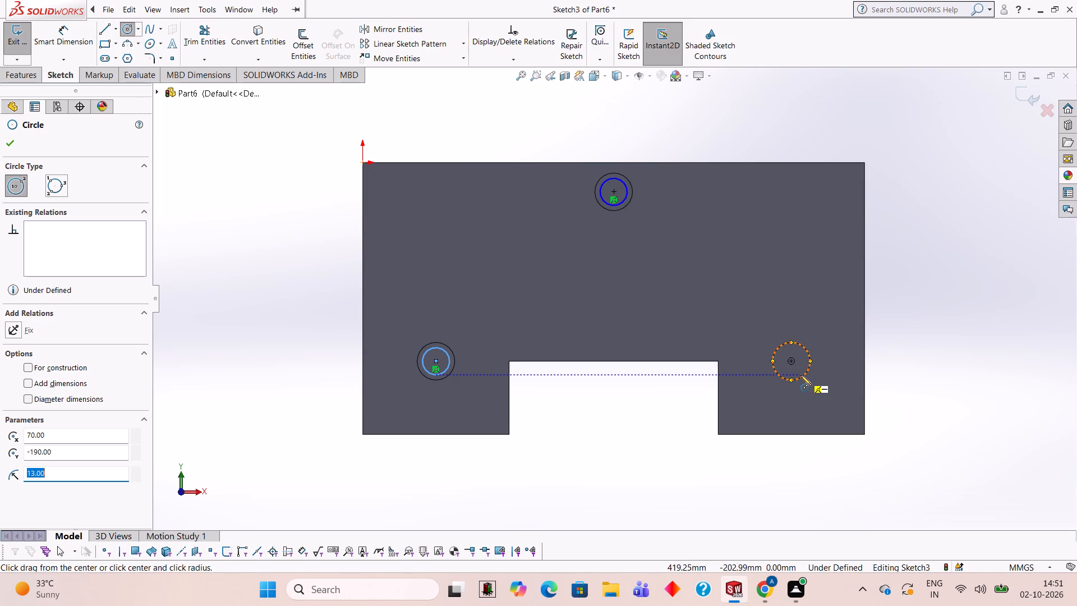
Draw a 13 mm radius circle concentric with the right leg's recess.
click(792, 361)
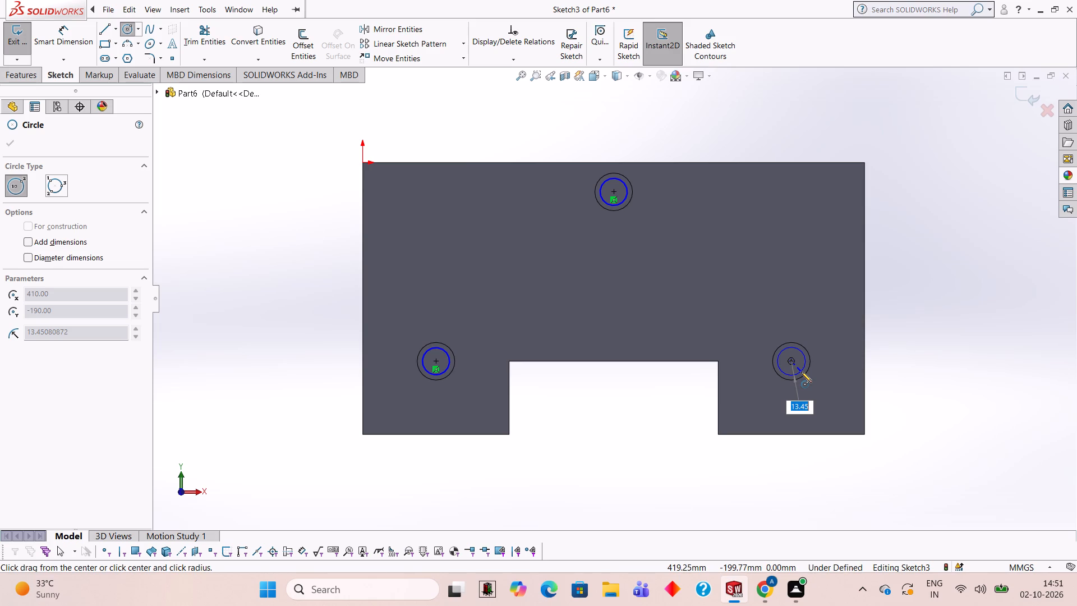
key(1)
key(3)
key(Return)
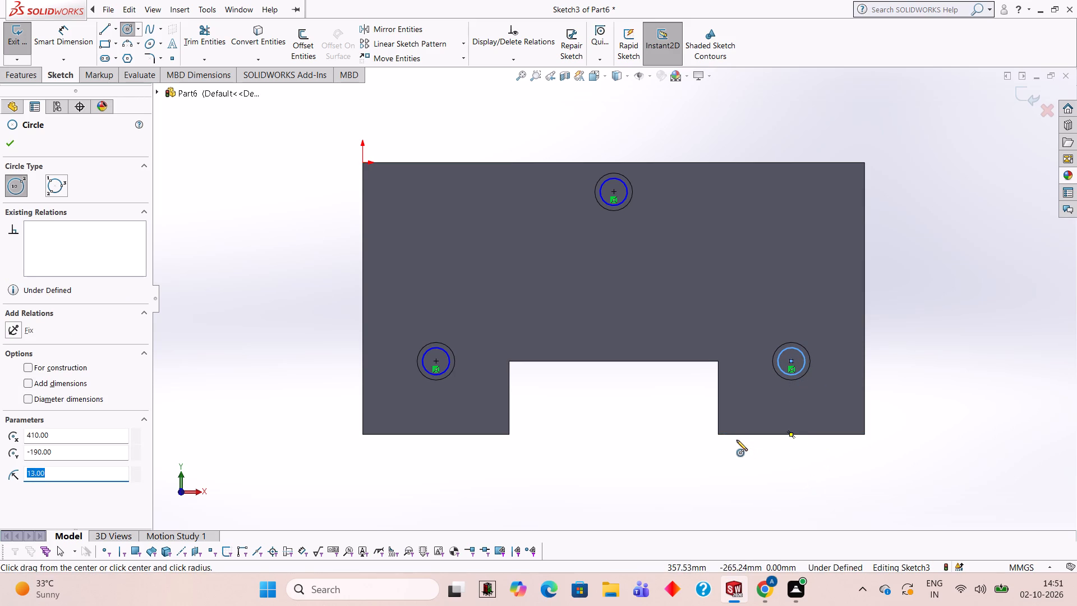
Examine the three concentric circles on the recess floors from the plate's notched edge and from the front.
middle_drag(628, 461, 588, 374)
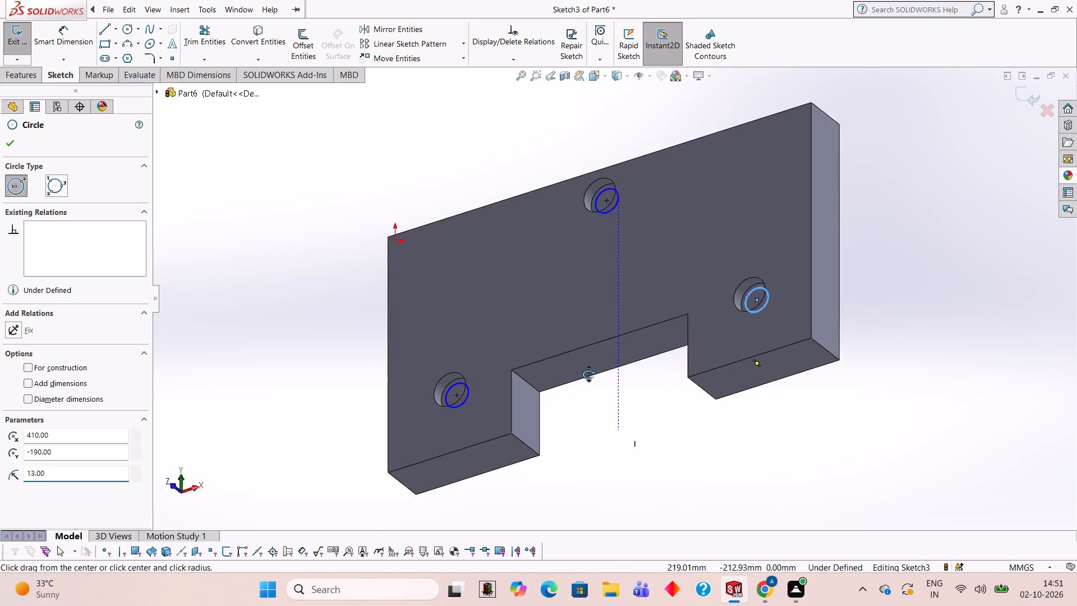
middle_drag(588, 374, 607, 353)
middle_drag(596, 420, 624, 353)
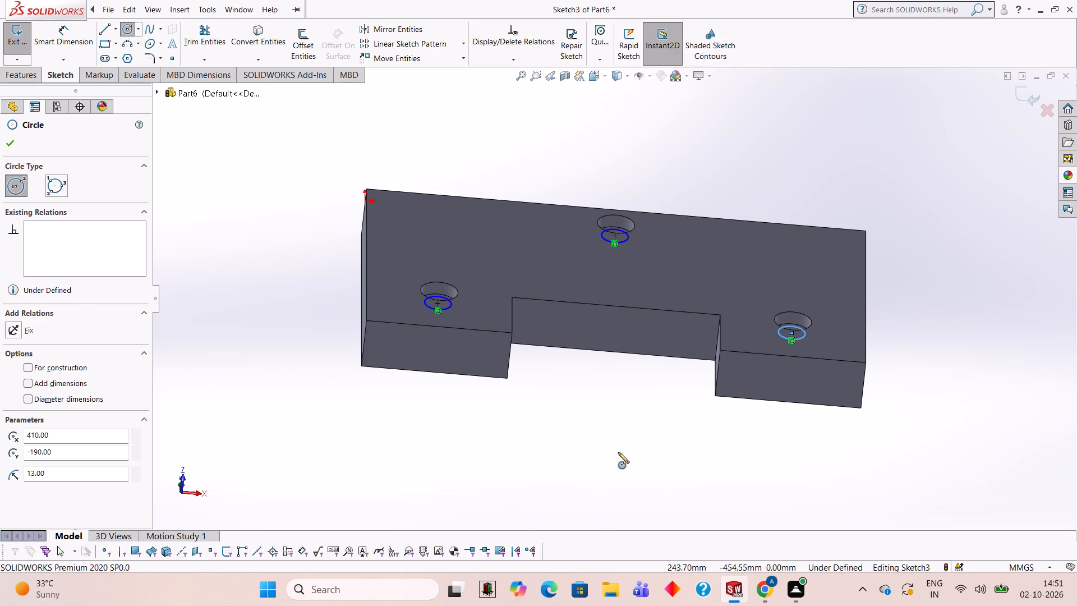
middle_drag(618, 452, 622, 383)
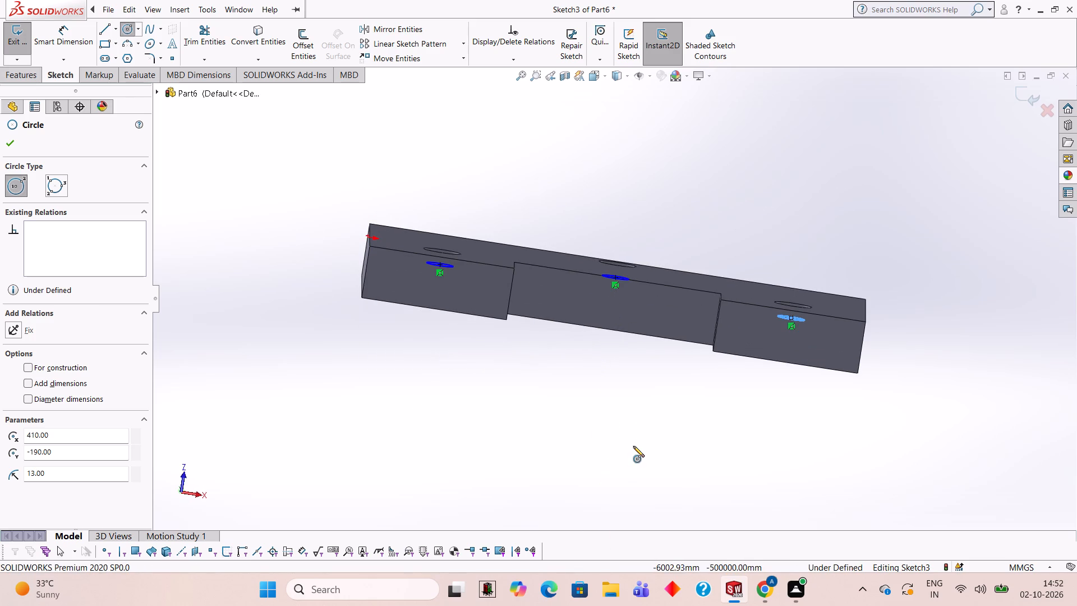
middle_drag(633, 446, 628, 349)
scroll(628, 349, up, 1)
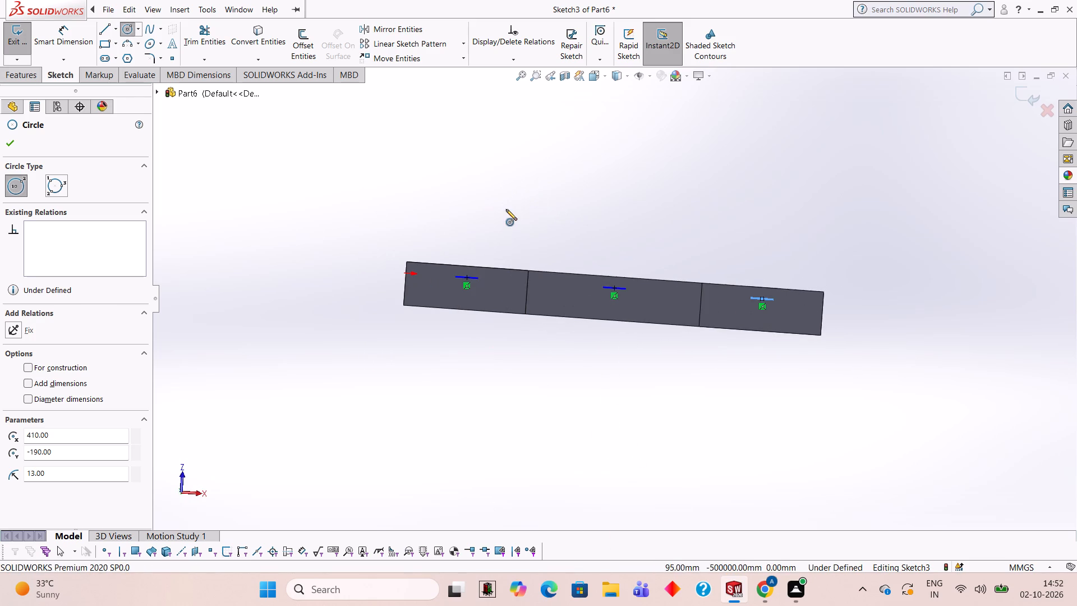
middle_drag(506, 209, 516, 359)
scroll(516, 360, down, 1)
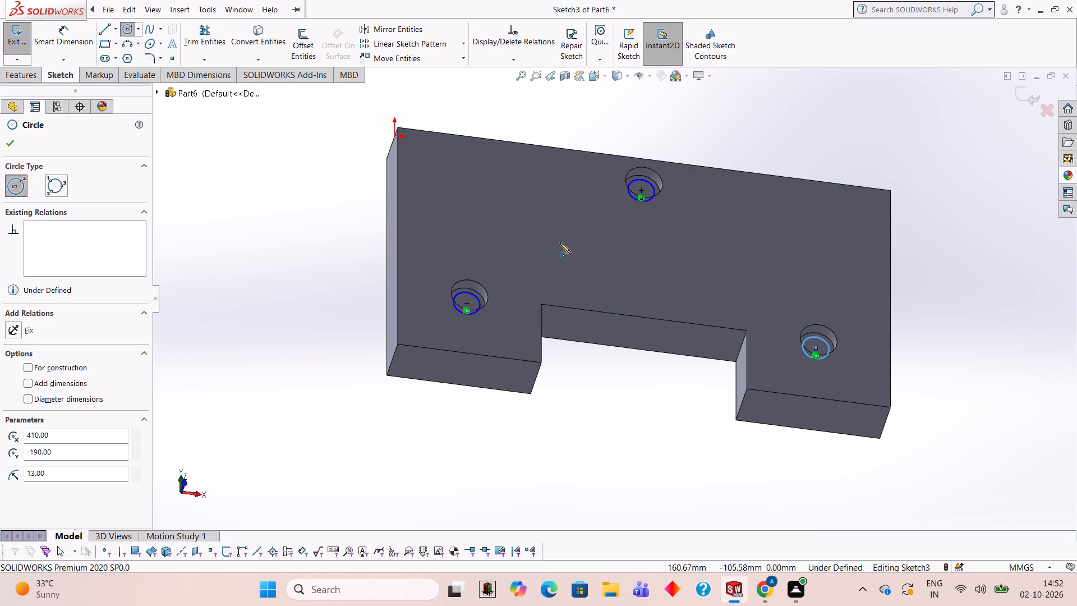
middle_drag(560, 242, 528, 356)
middle_drag(530, 315, 553, 328)
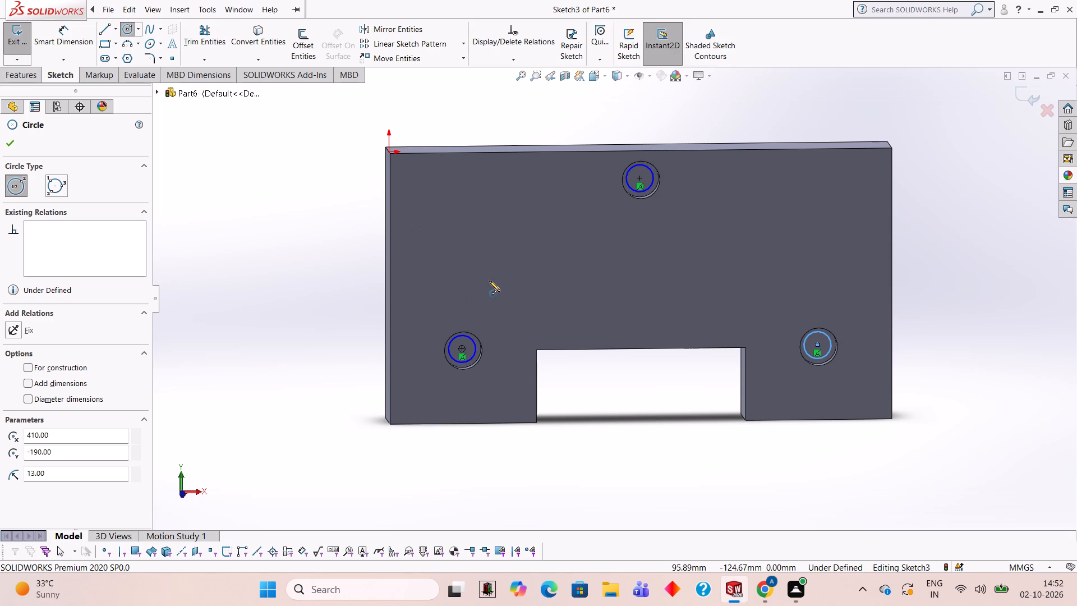
middle_drag(618, 325, 623, 285)
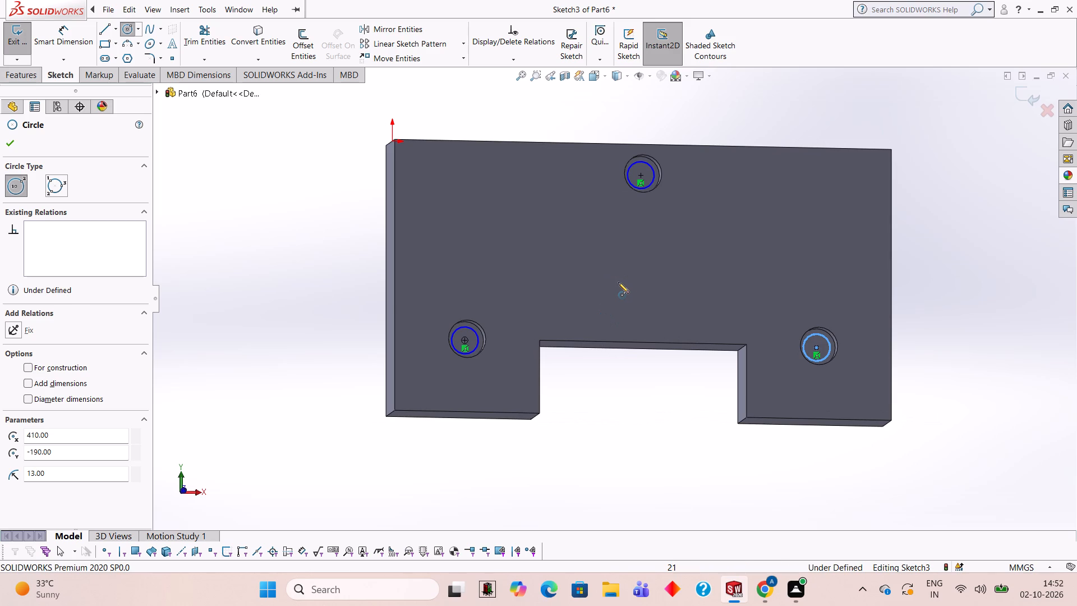
middle_drag(618, 282, 595, 270)
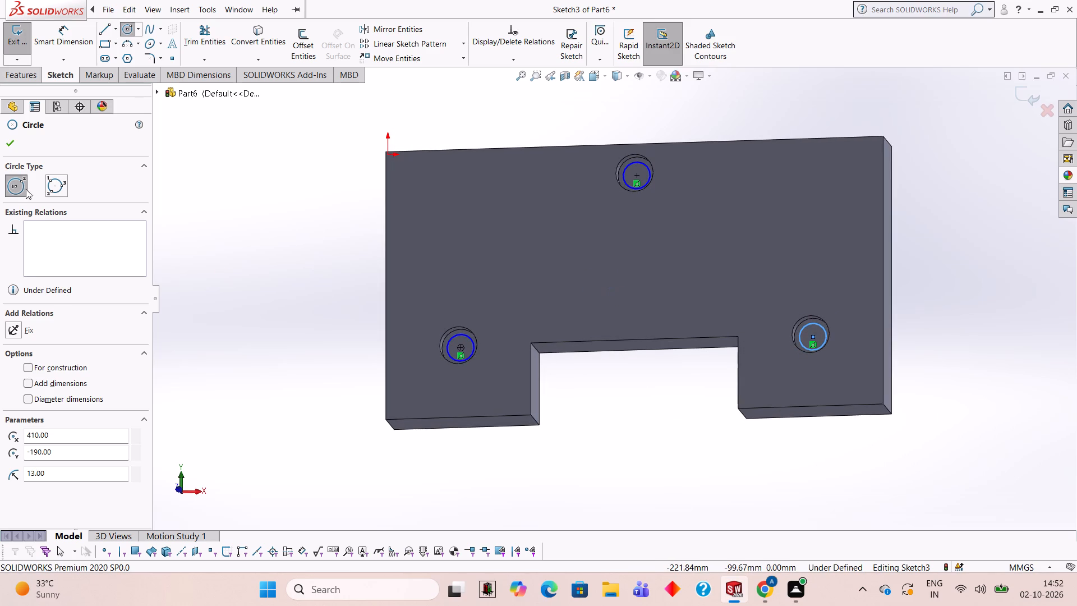
Cut-extrude the three 13 mm radius circles to a blind depth of 56 mm, after trying 10, 20 and 30 mm.
click(24, 71)
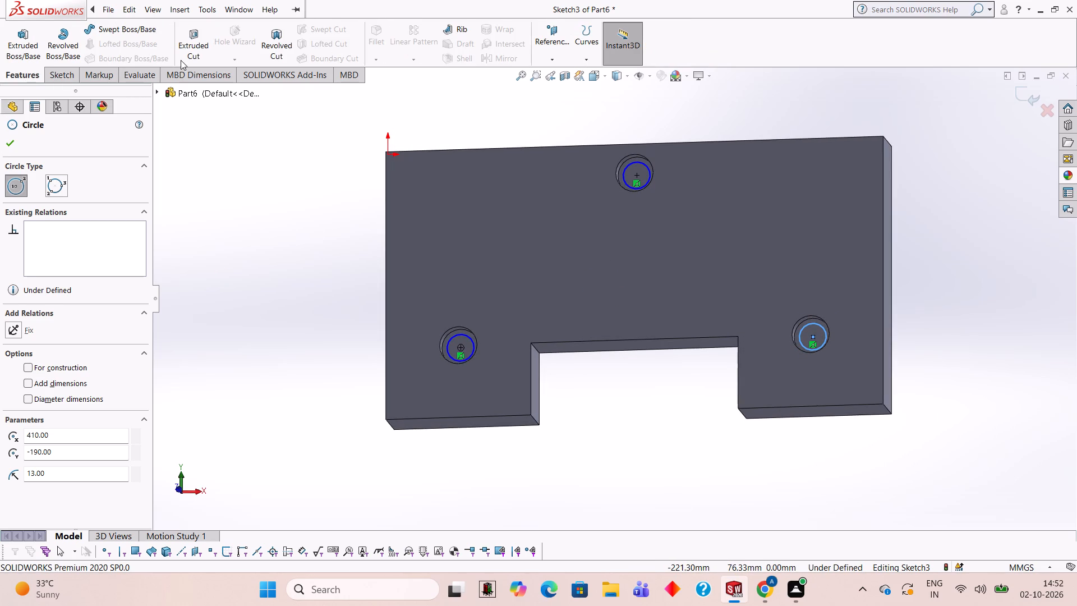
click(181, 60)
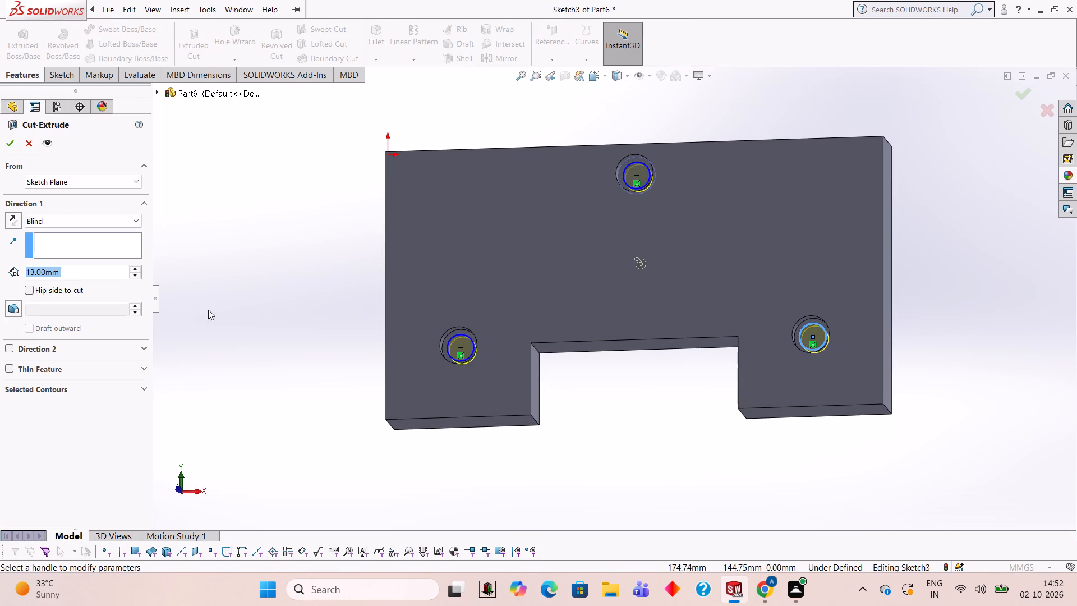
middle_drag(576, 456, 588, 262)
middle_drag(599, 342, 591, 307)
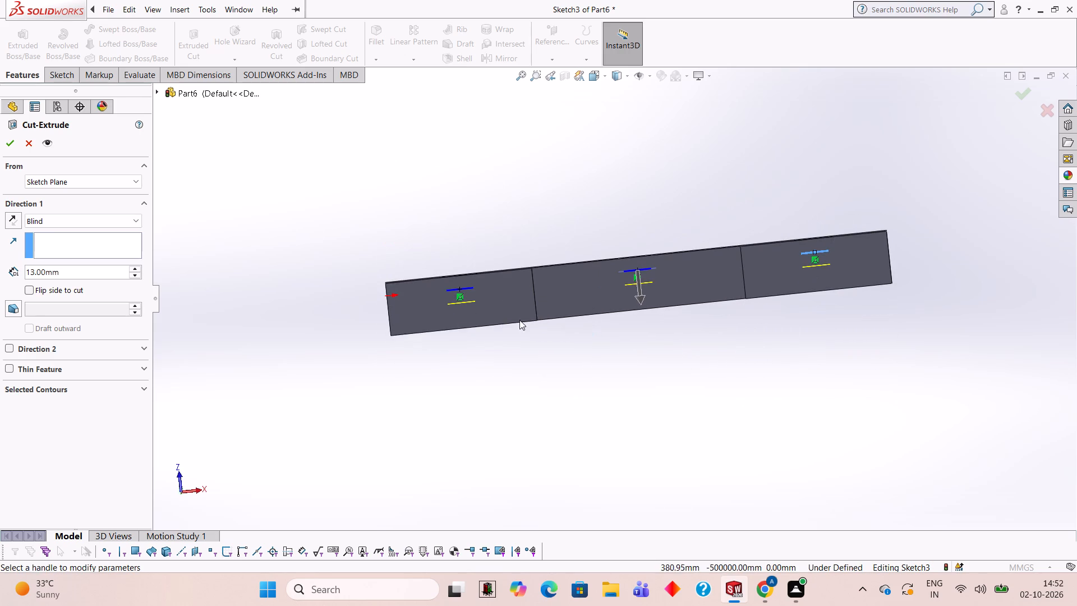
click(100, 269)
key(BackSpace)
key(BackSpace)
key(BackSpace)
key(BackSpace)
key(BackSpace)
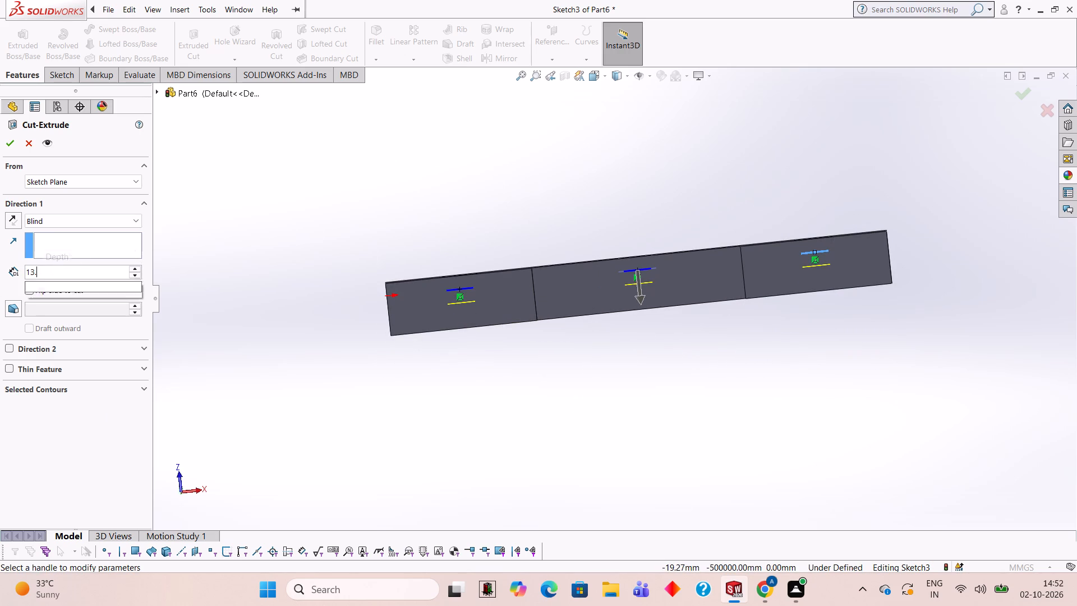
key(BackSpace)
key(BackSpace)
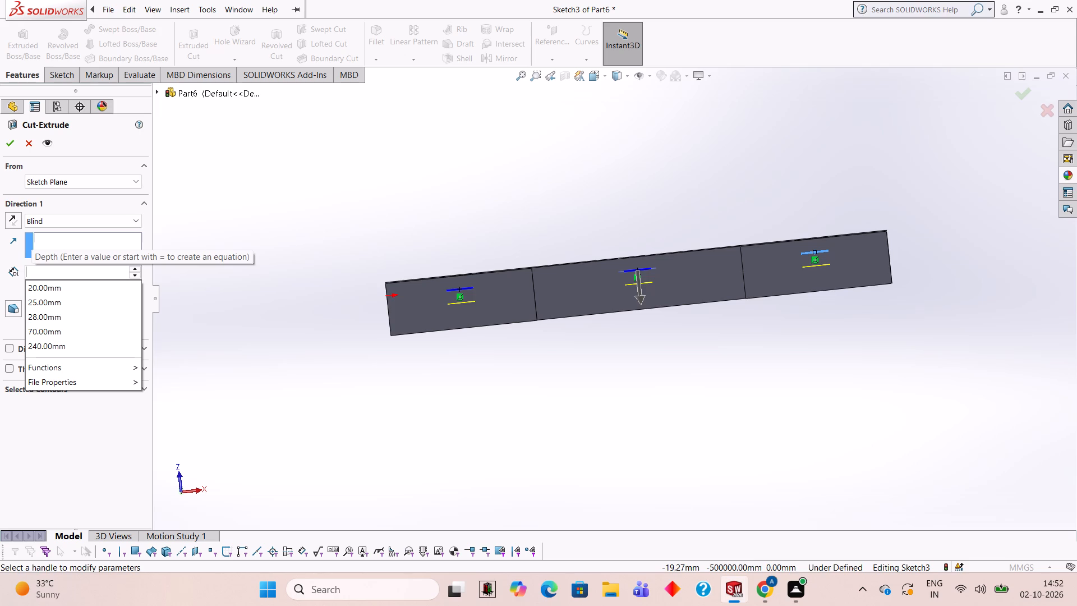
text(10)
key(Return)
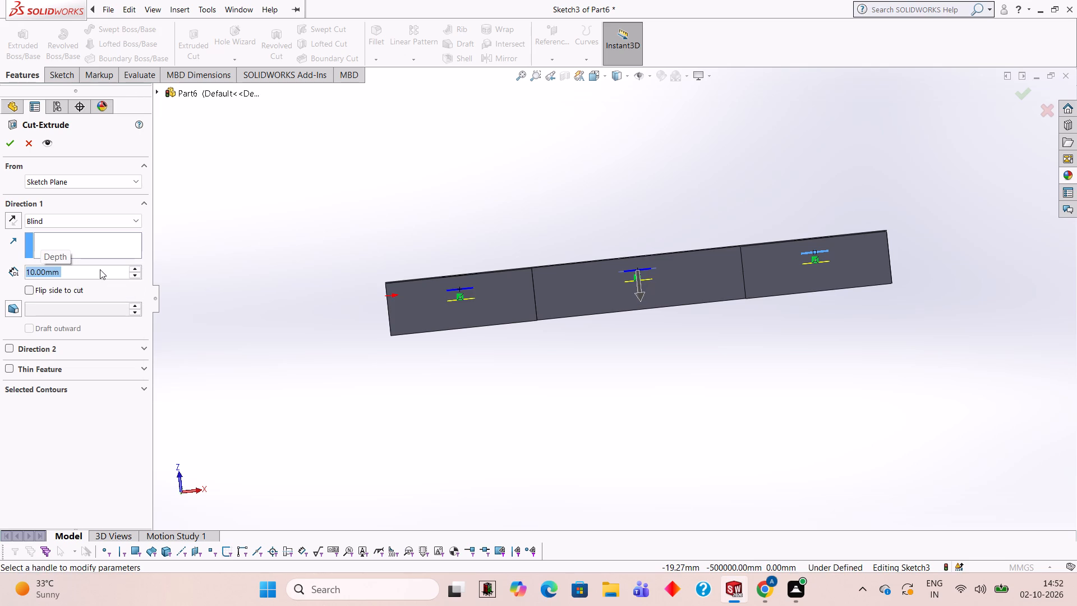
text(20)
key(Return)
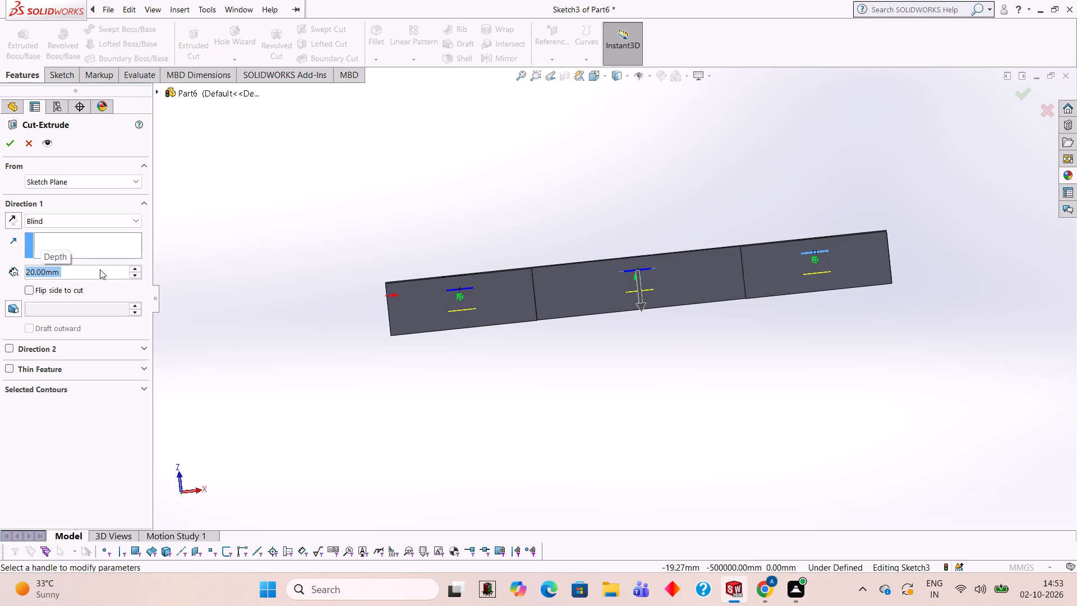
text(30)
key(Return)
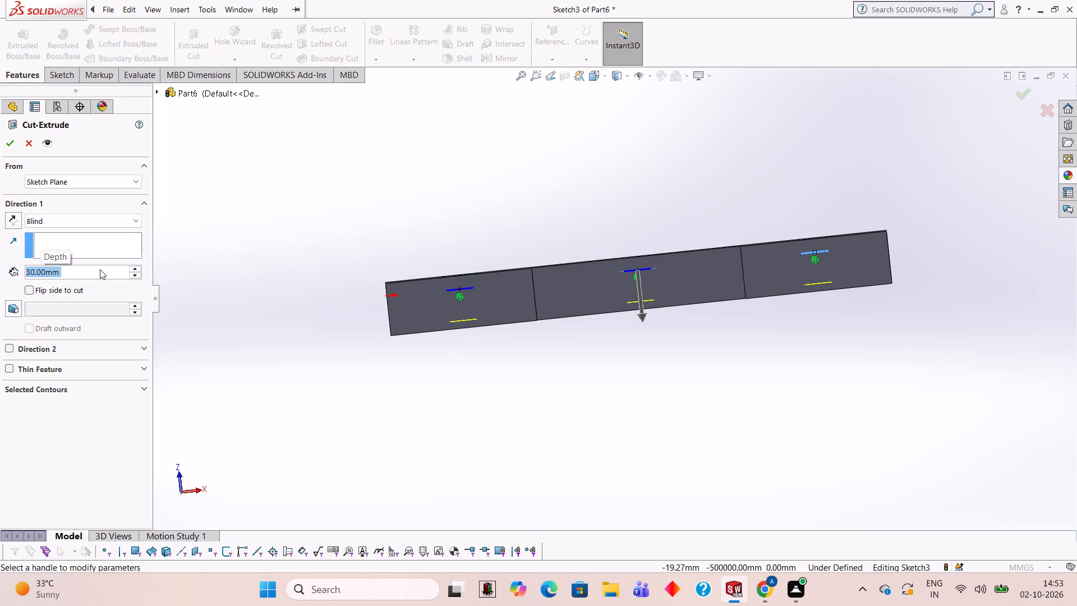
text(56)
key(Return)
click(10, 146)
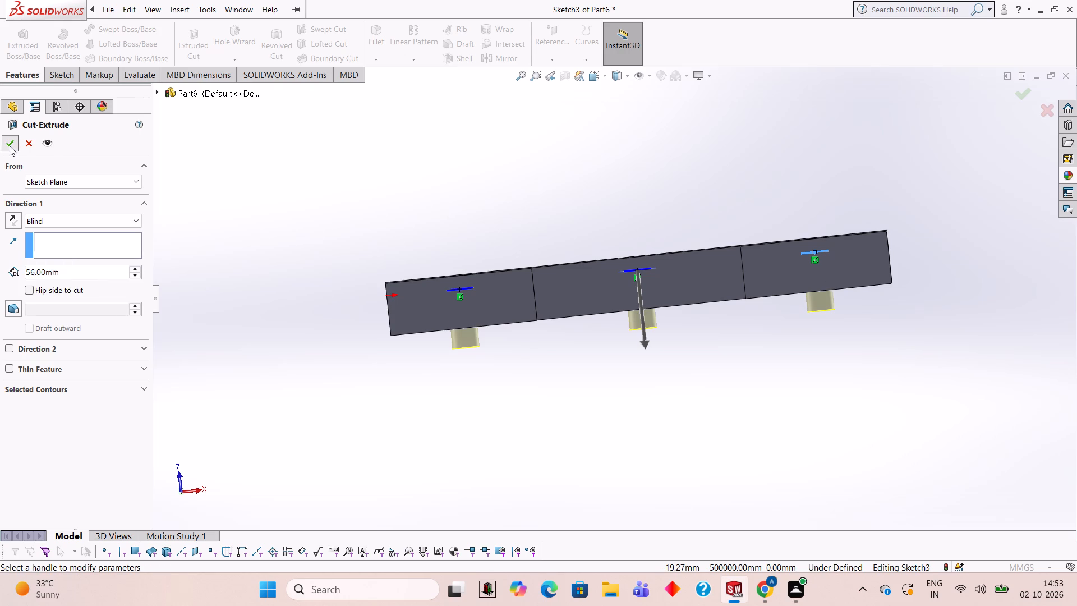
click(338, 305)
Inspect the three stepped holes and the plate's notched edge from several angles.
middle_drag(458, 206, 466, 381)
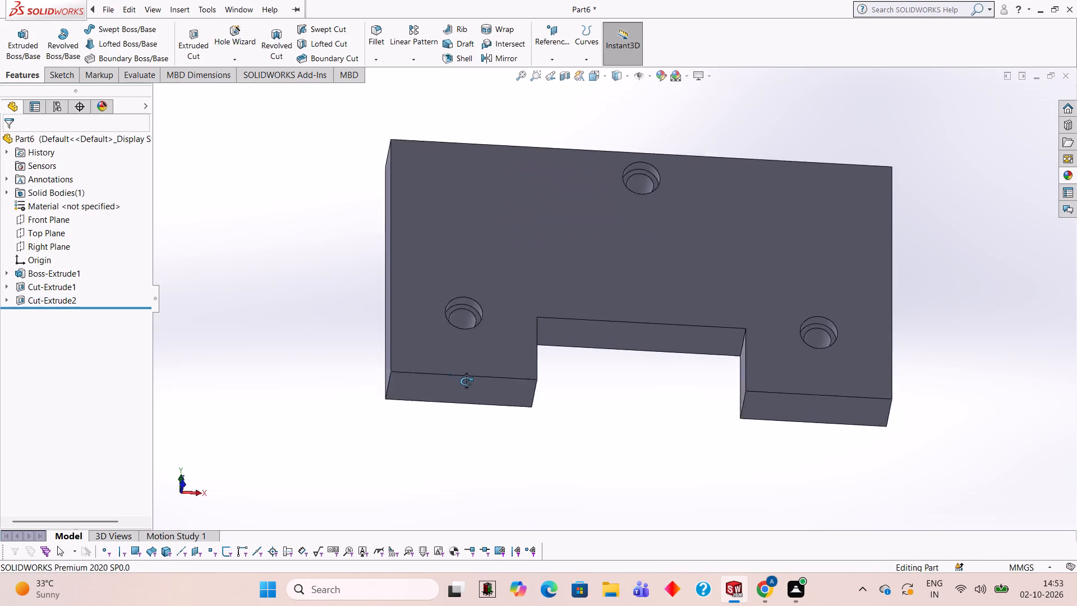
middle_drag(466, 381, 476, 474)
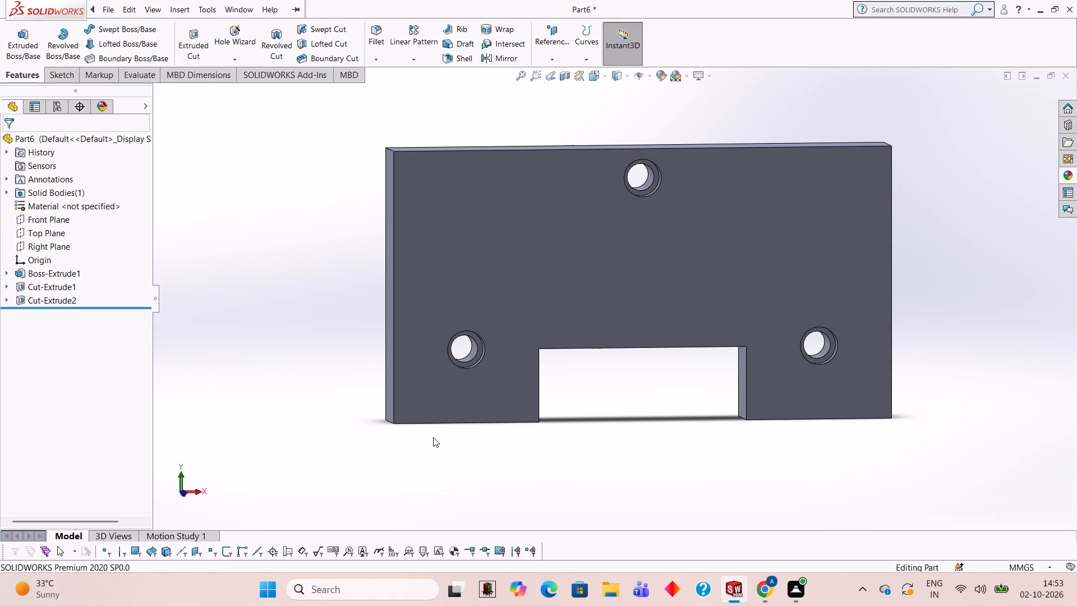
middle_drag(651, 450, 630, 331)
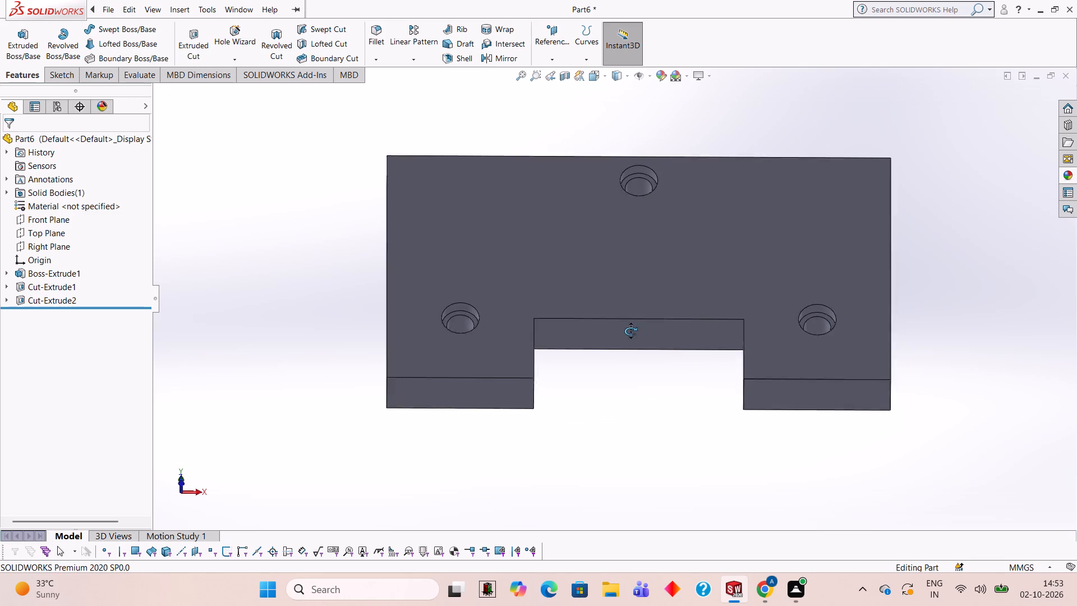
middle_drag(630, 331, 627, 329)
middle_drag(632, 420, 648, 389)
middle_drag(630, 454, 636, 393)
middle_drag(576, 462, 582, 373)
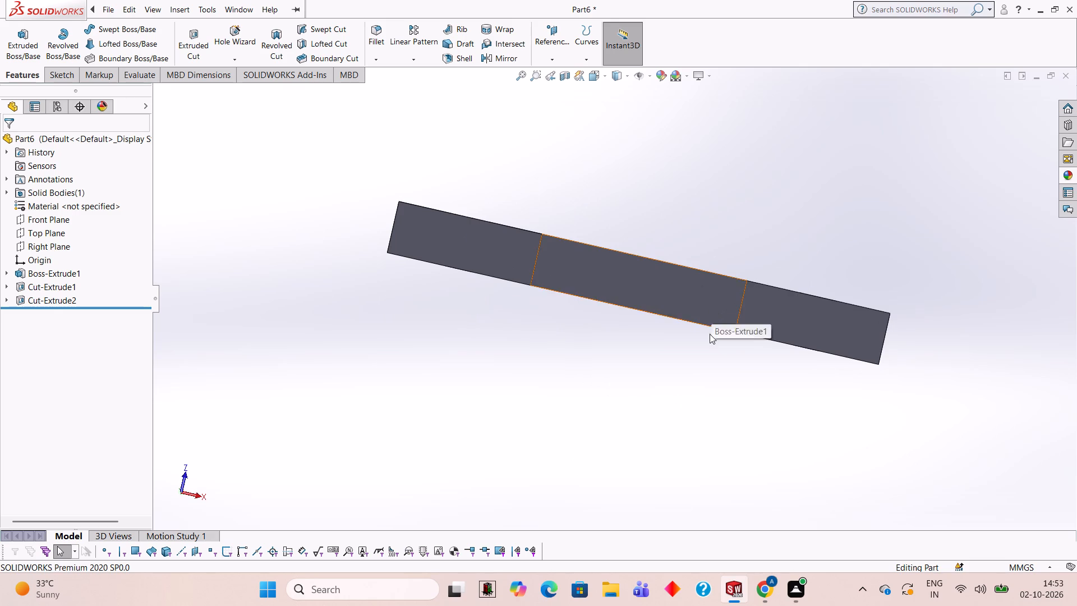
middle_drag(638, 235, 625, 265)
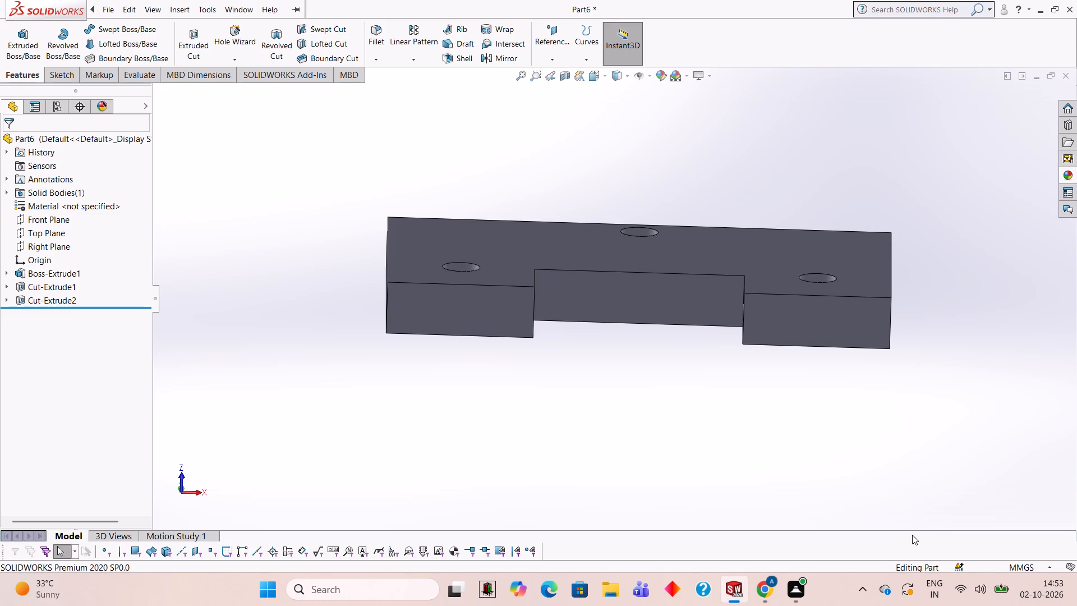
middle_drag(703, 171, 735, 269)
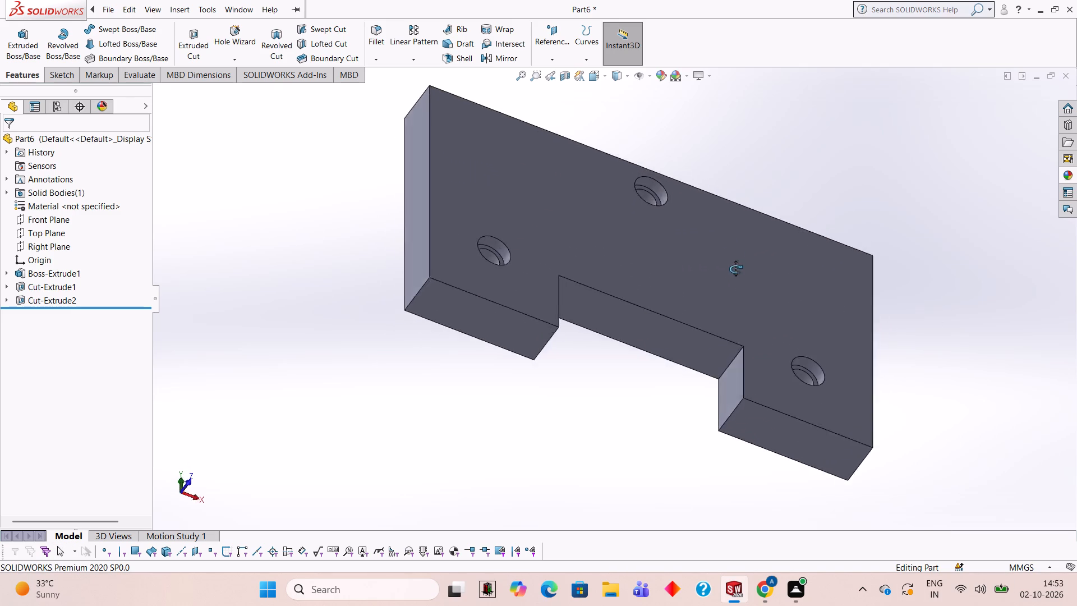
middle_drag(735, 269, 710, 397)
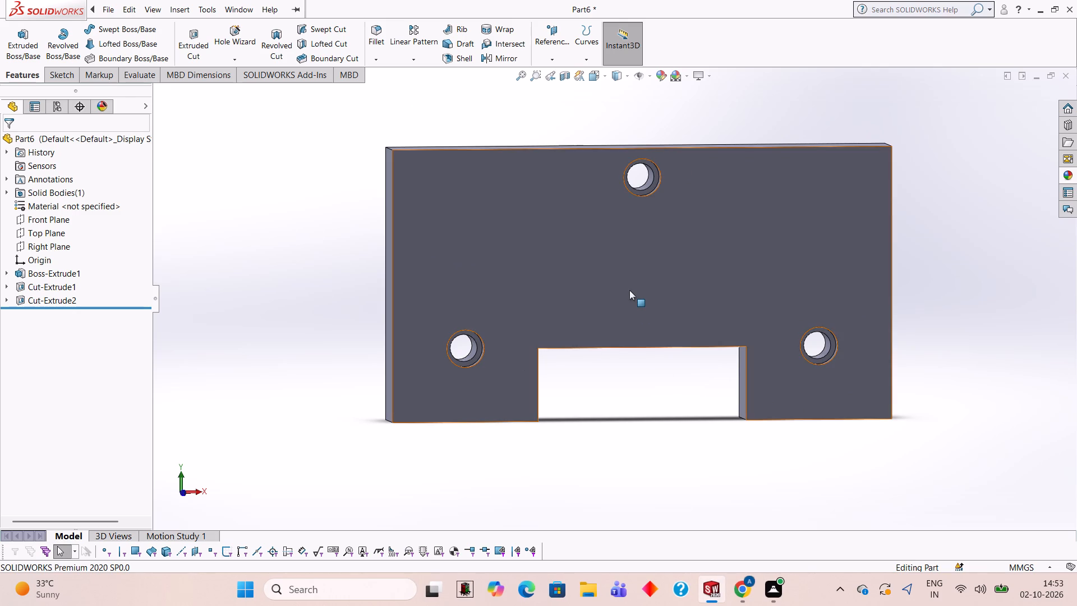
Start a new sketch on the plate's large front face, viewed face-on.
click(629, 290)
click(675, 263)
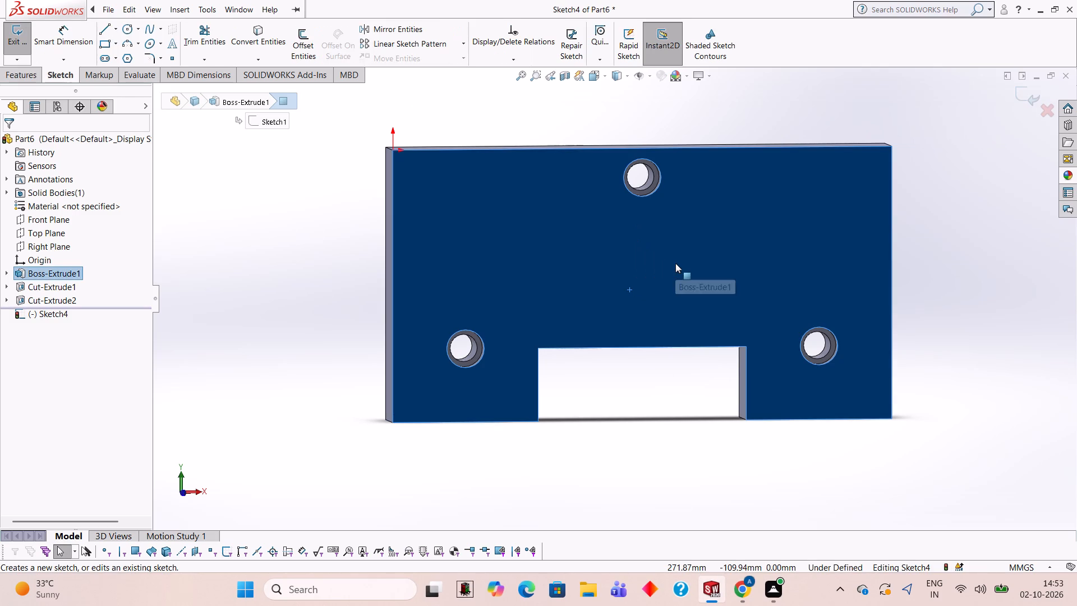
key(ctrl+8)
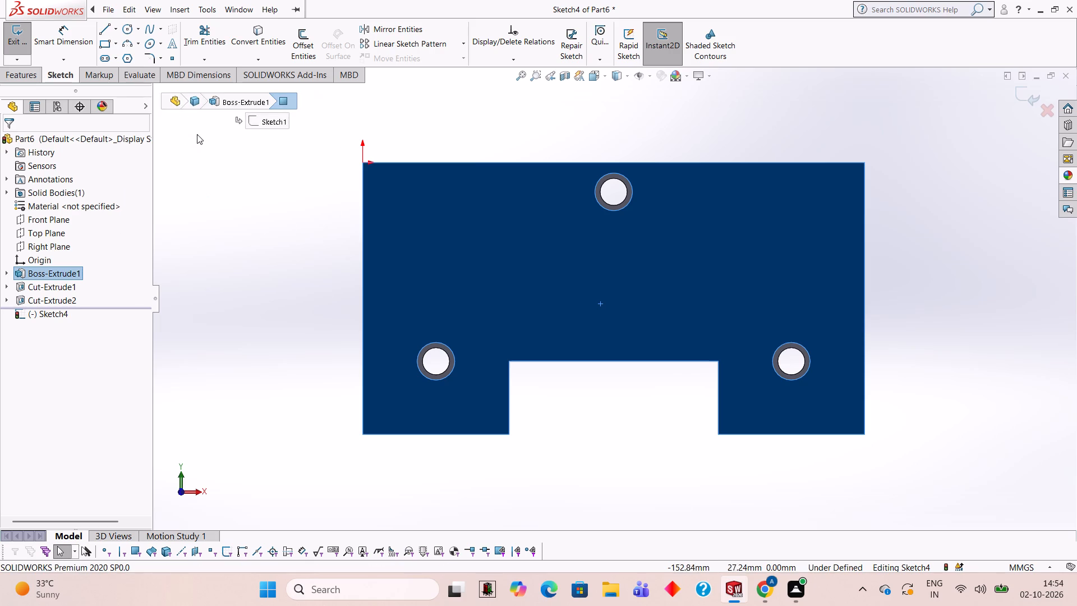
click(301, 156)
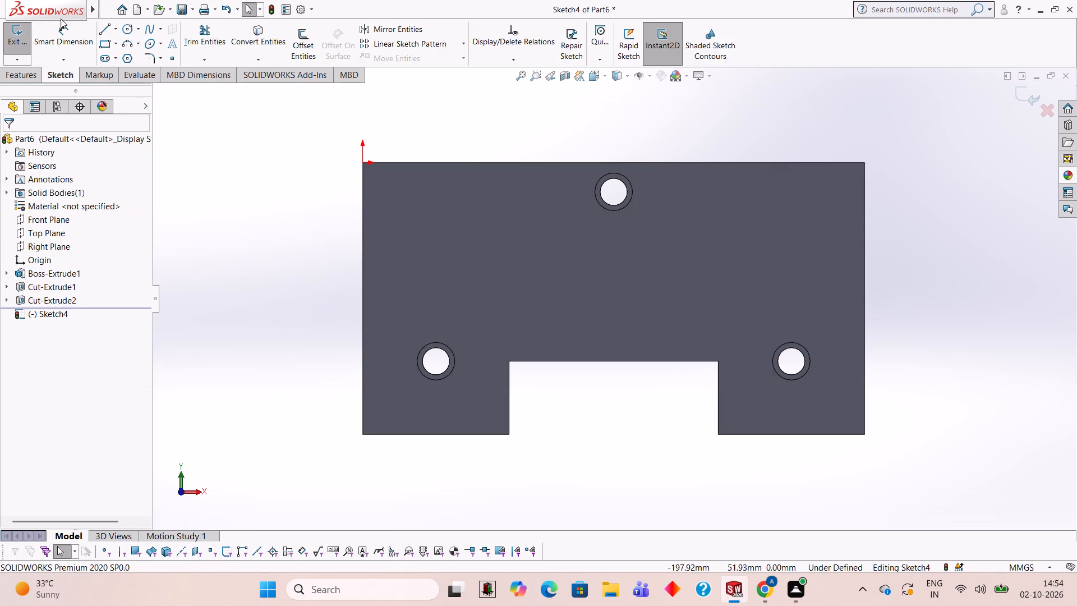
Draw a 60 mm vertical line upward from the right leg's inner bottom corner, along the notch edge.
click(111, 22)
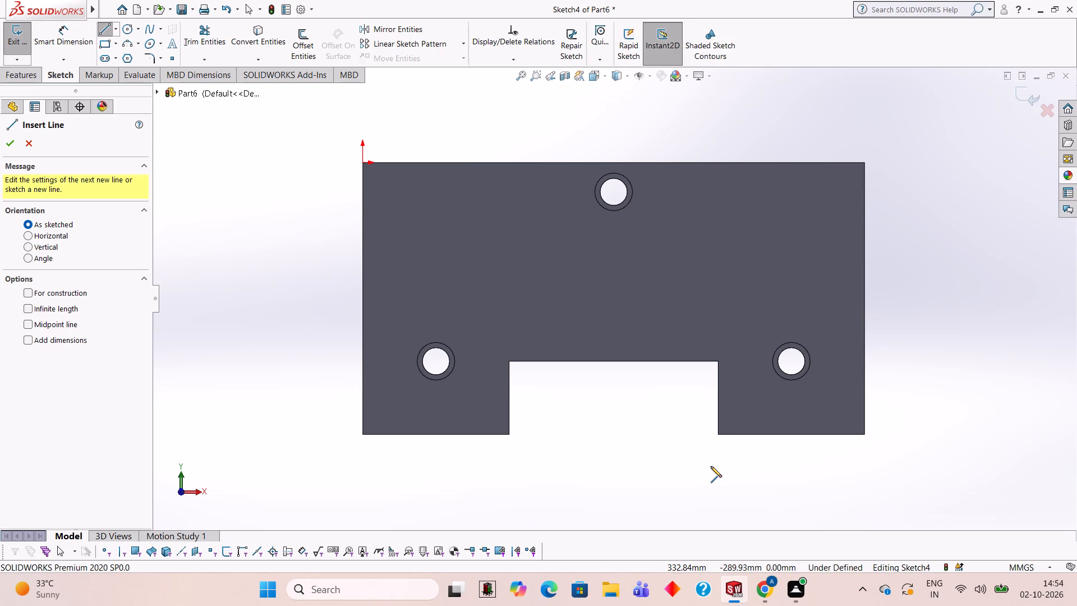
click(719, 436)
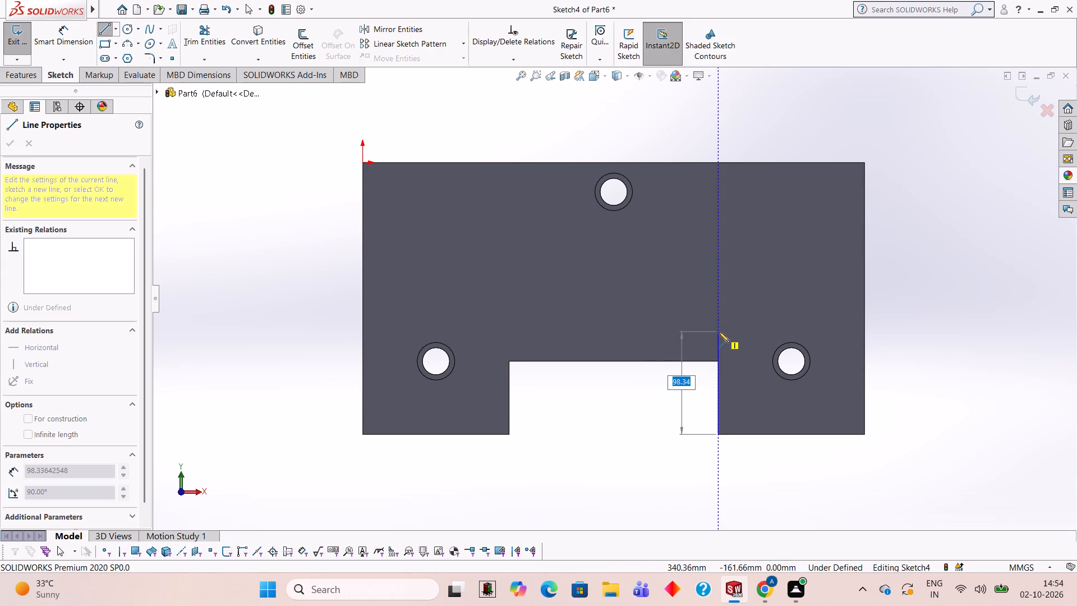
text(60)
key(Return)
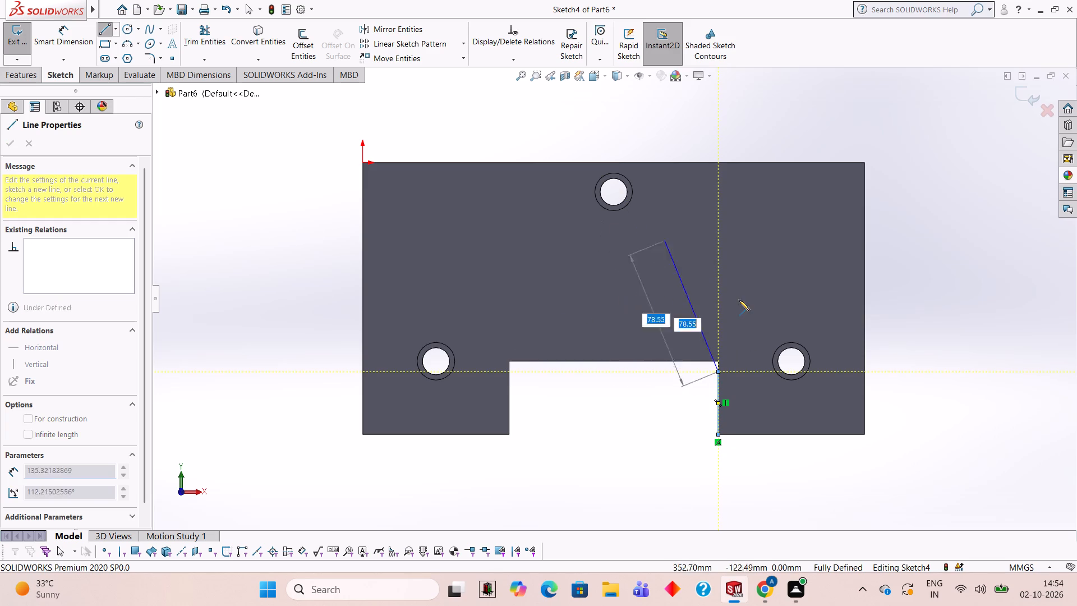
key(Escape)
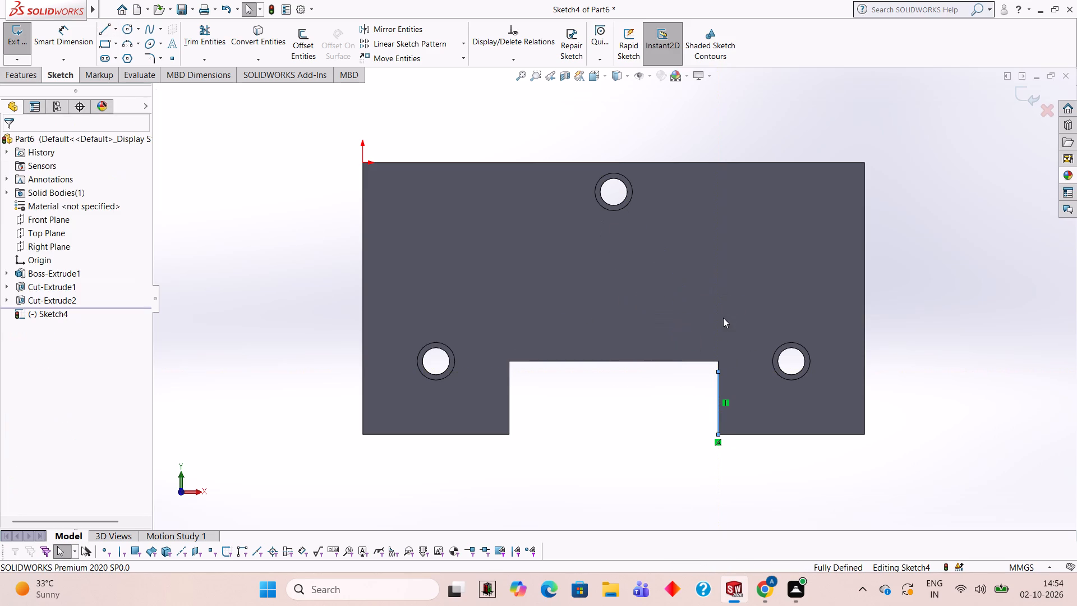
Draw a 160 mm vertical line down from the plate's top edge, aligned with the notch's right edge, and a 200 mm horizontal line leftward from its end.
click(107, 34)
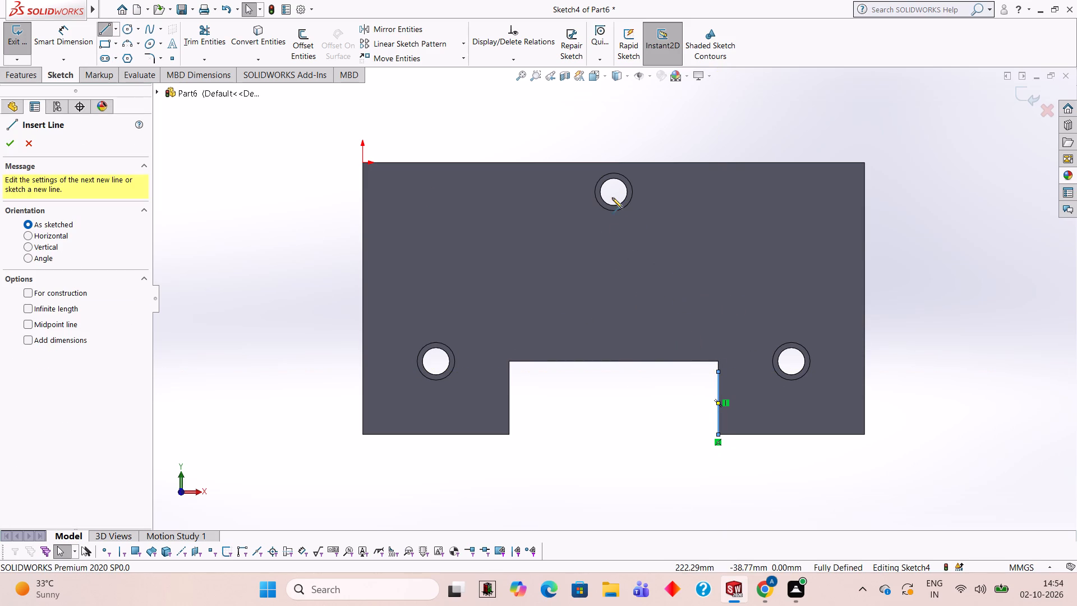
click(719, 163)
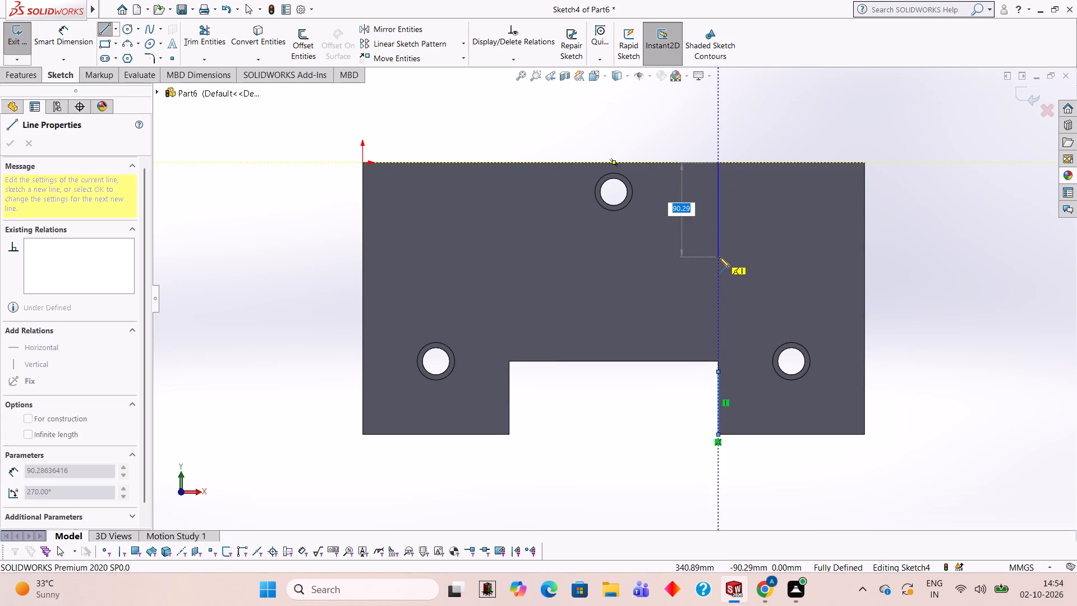
text(160)
key(Return)
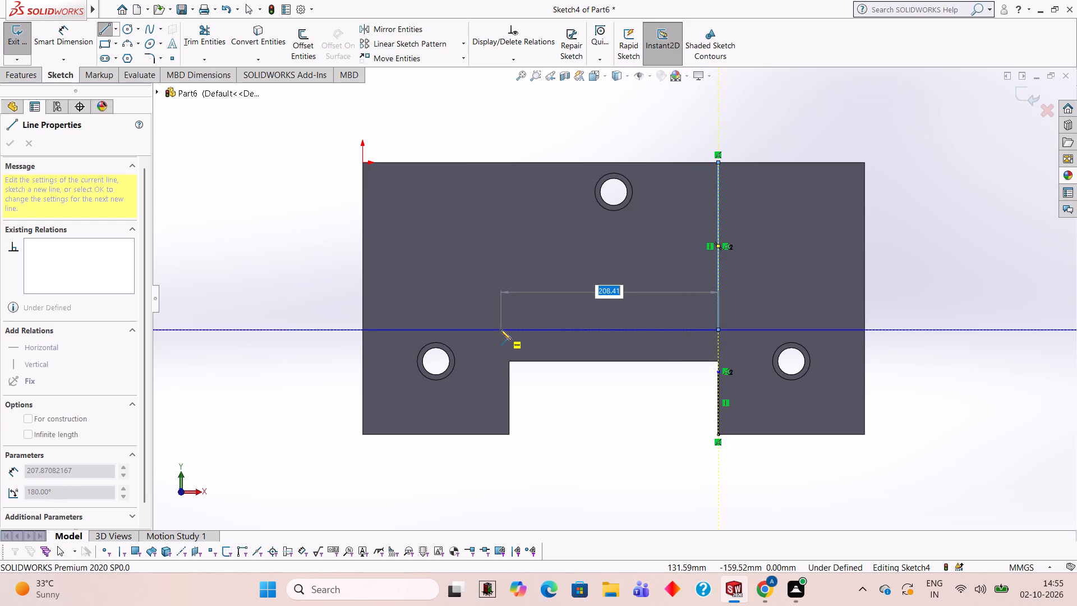
text(200)
key(Return)
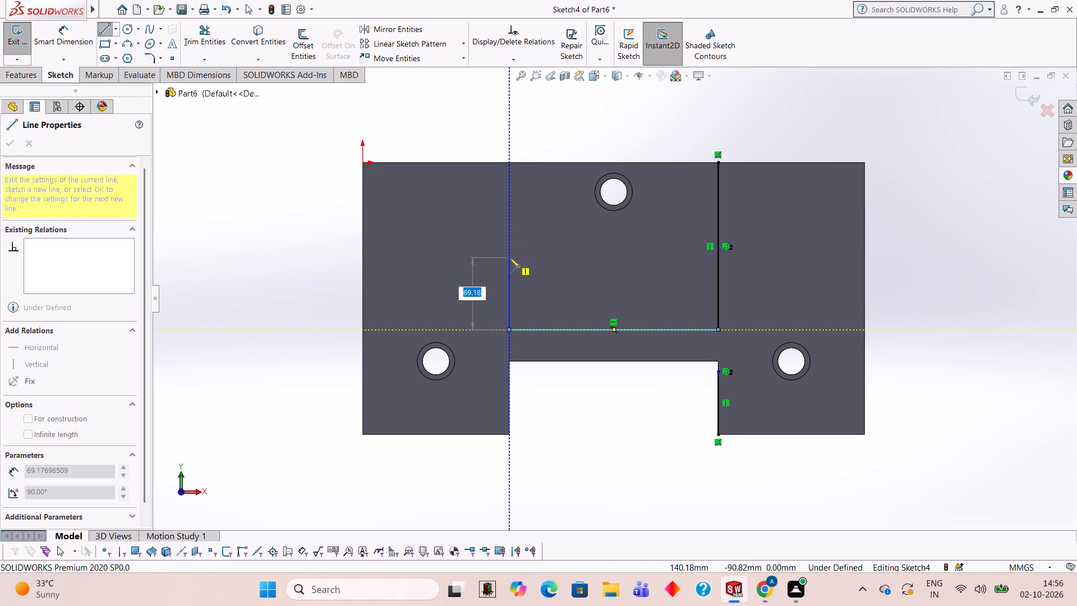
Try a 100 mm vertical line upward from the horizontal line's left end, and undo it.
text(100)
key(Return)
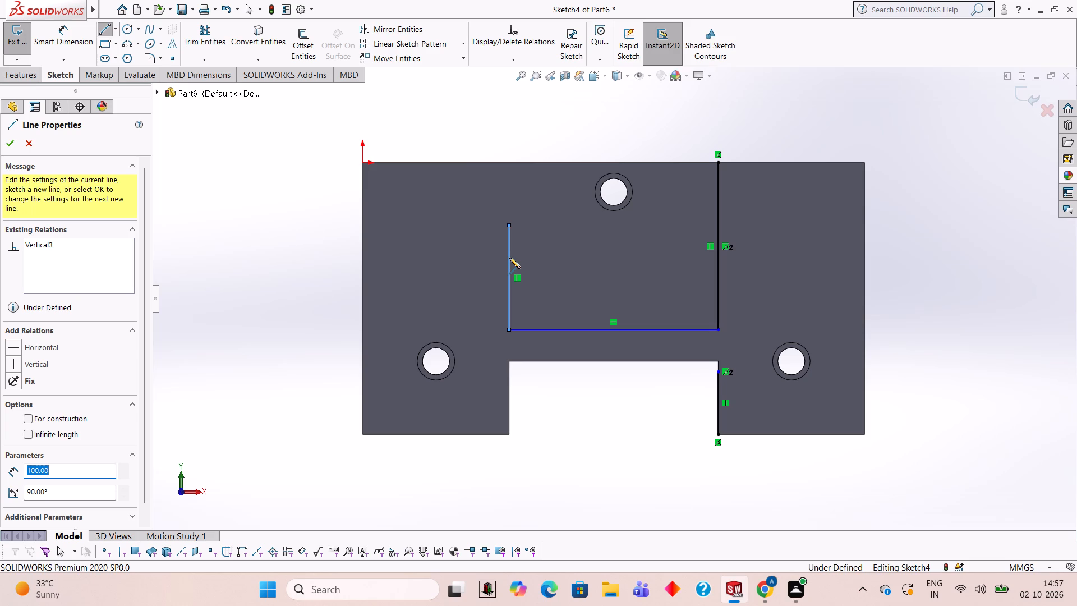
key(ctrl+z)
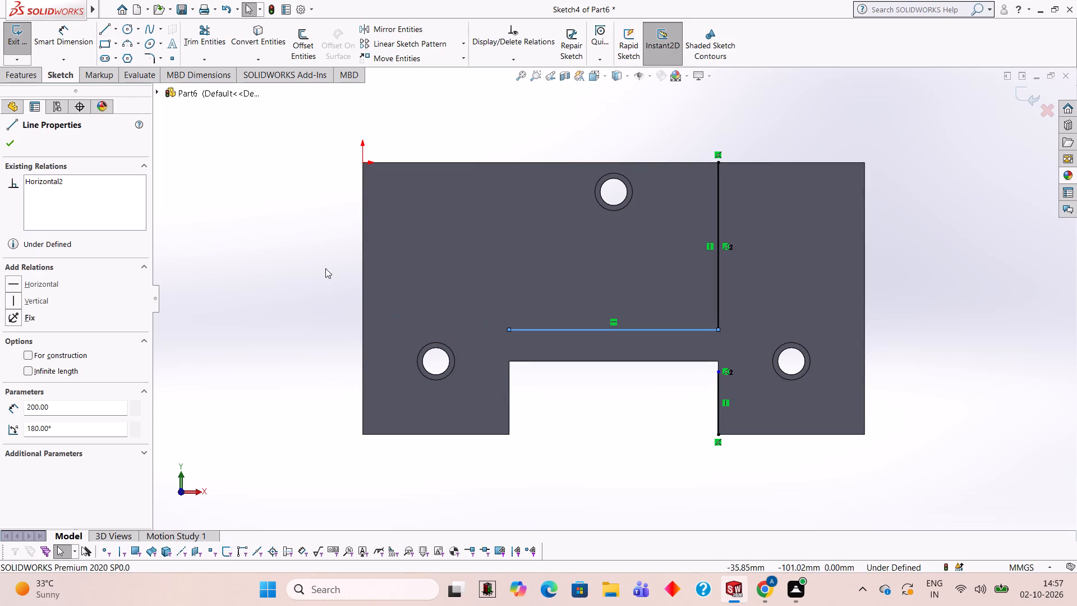
Draw a second 200 mm horizontal line over the existing one, from its left end to its right end.
click(101, 35)
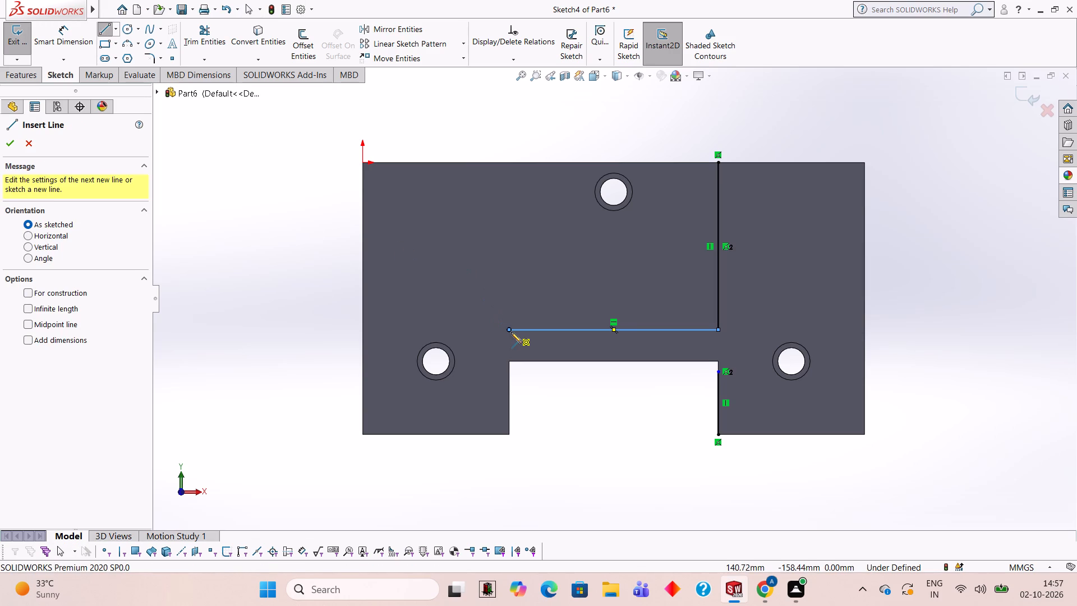
click(509, 331)
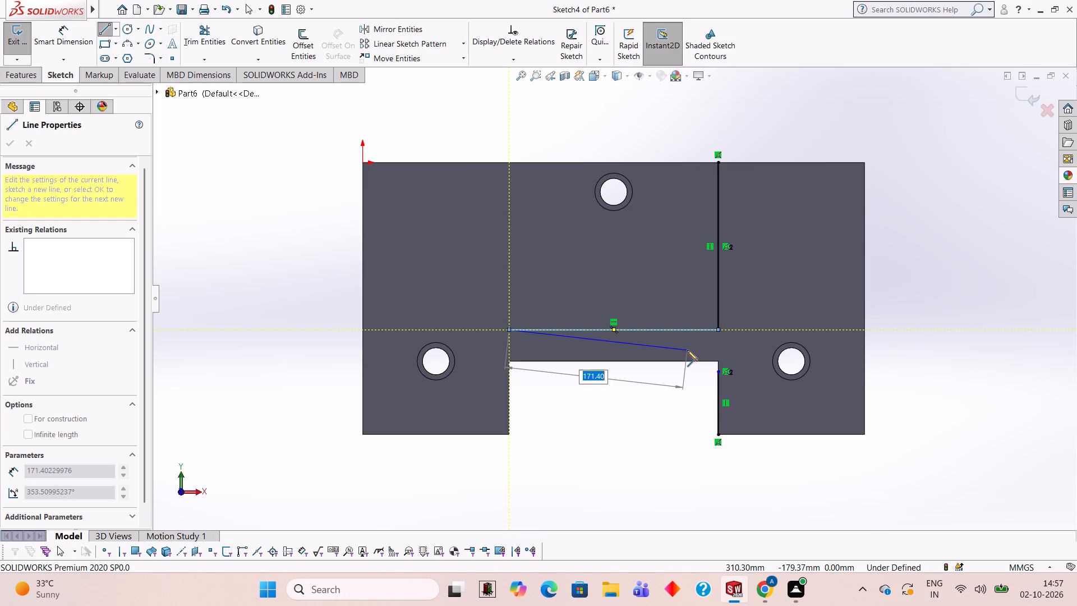
click(717, 329)
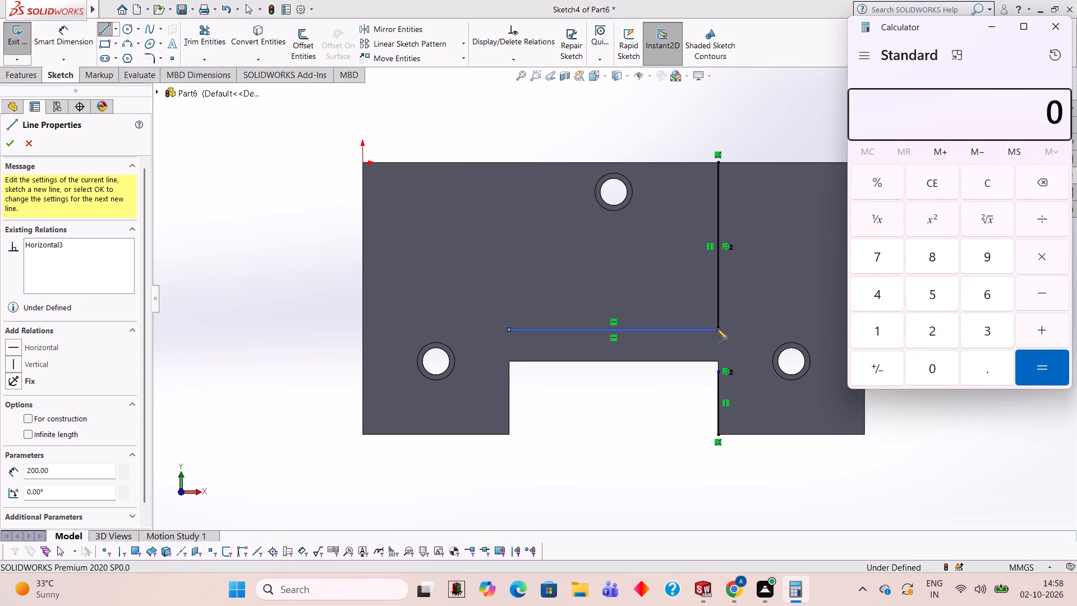
click(1060, 20)
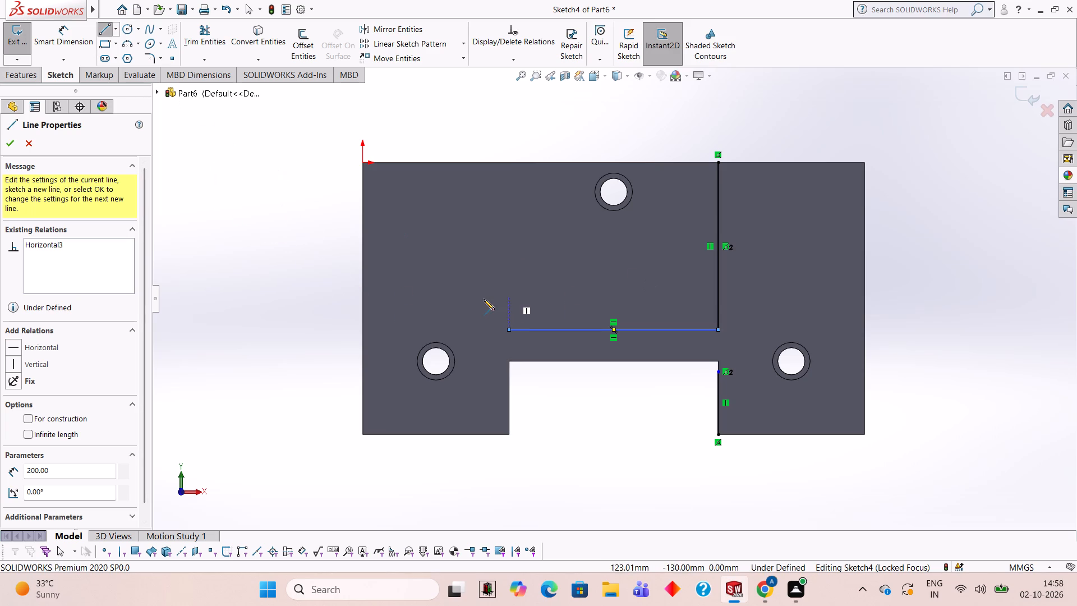
Draw an 80 mm vertical line up from the horizontal line's left end and close the rectangle with a horizontal line to the 160 mm line.
click(509, 329)
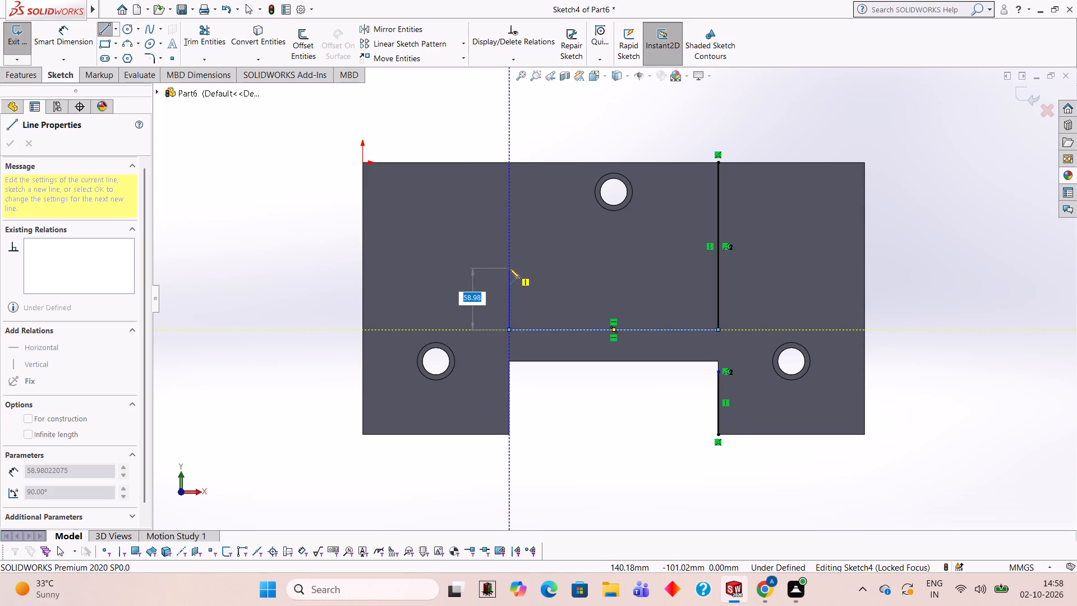
text(80)
key(Return)
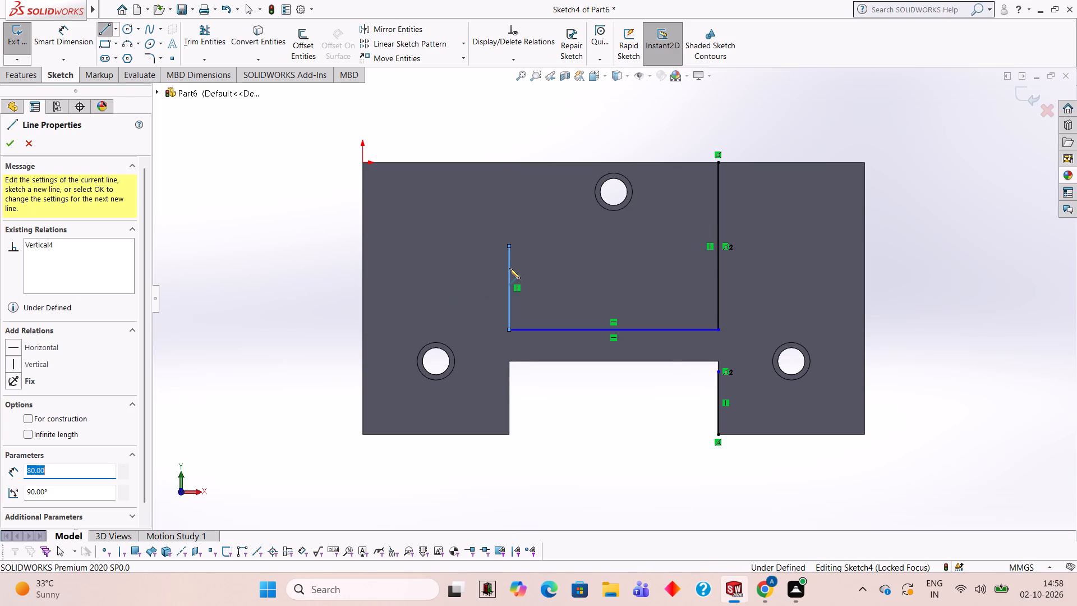
click(719, 245)
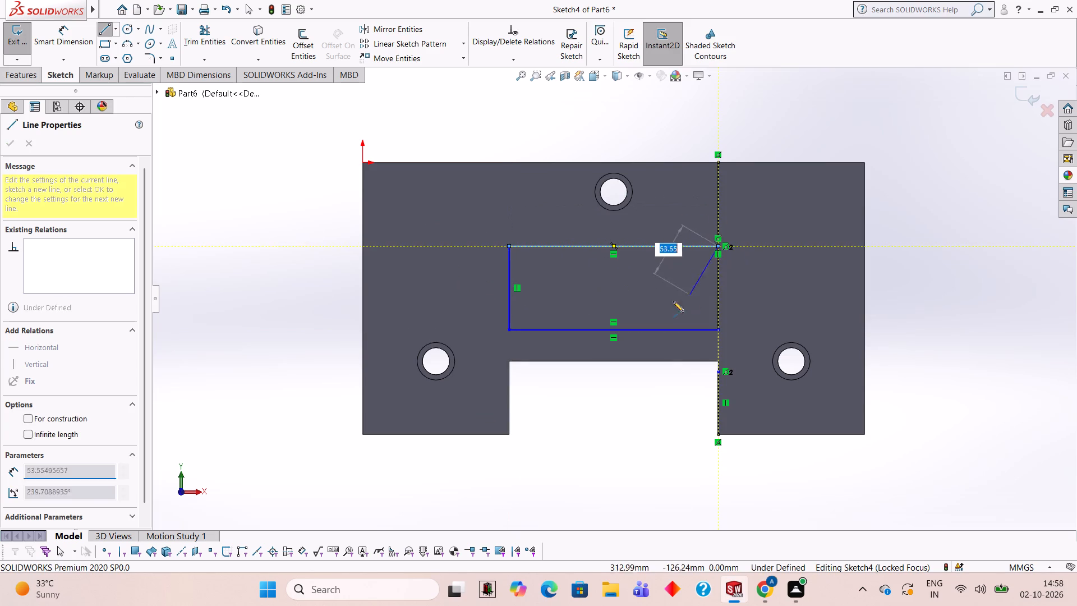
key(Escape)
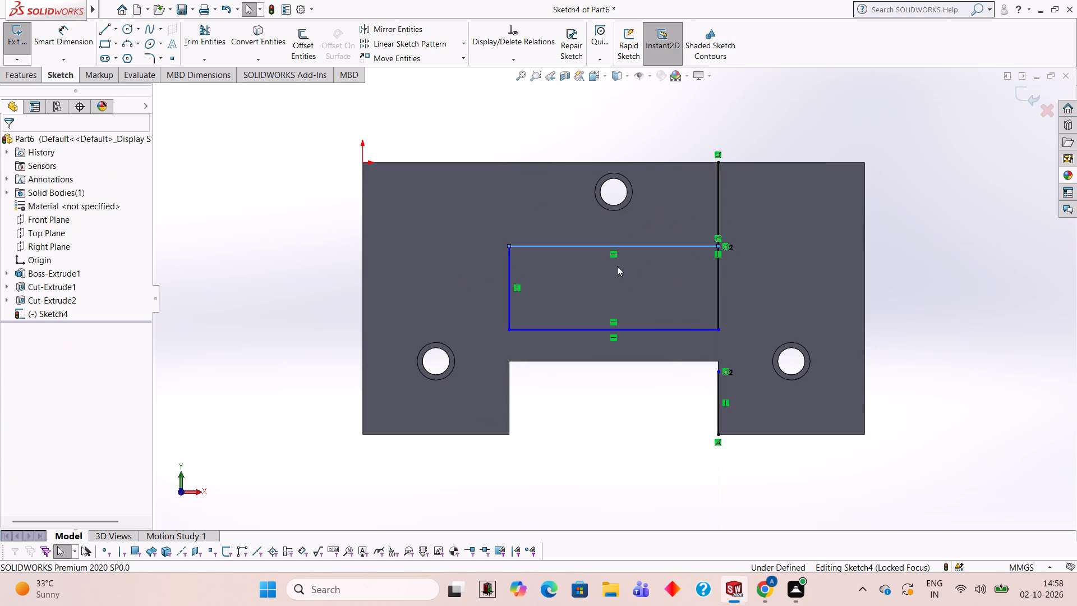
Trim away the vertical line segment above the rectangle and the 60 mm line along the notch edge.
click(194, 48)
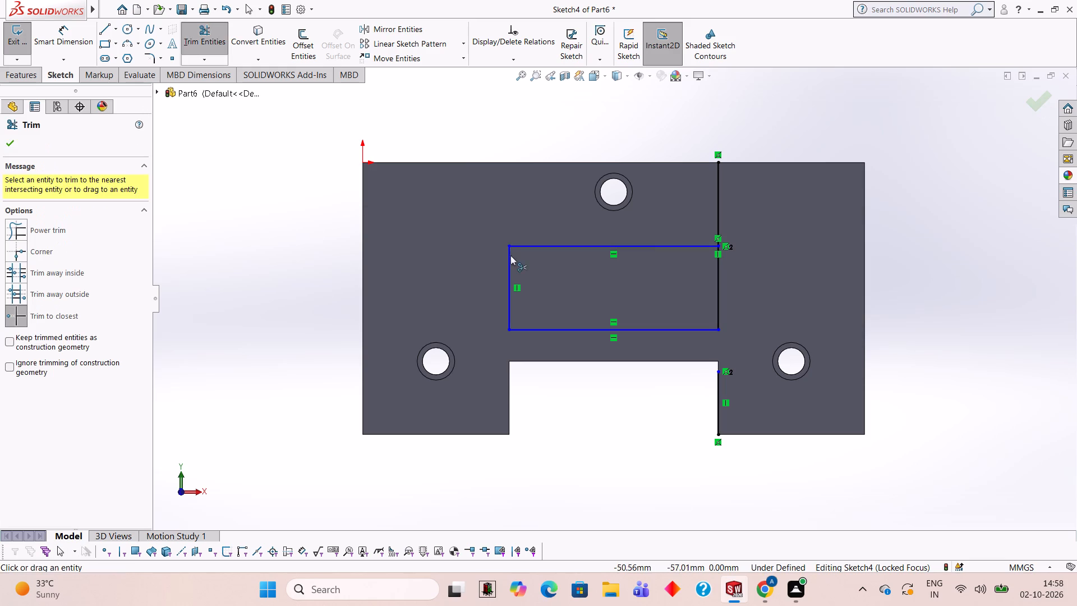
click(720, 211)
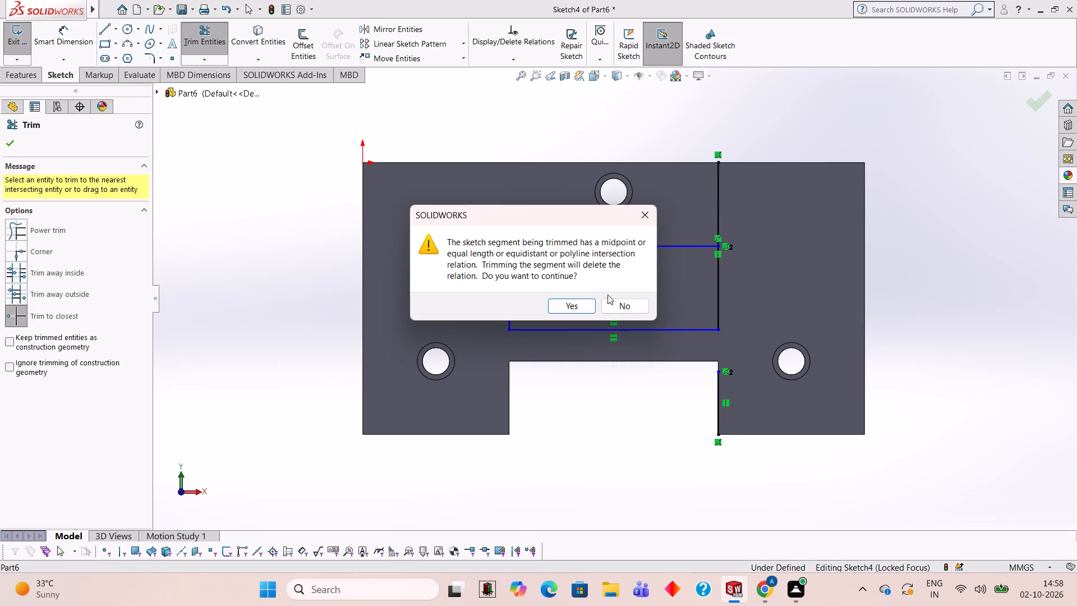
click(588, 300)
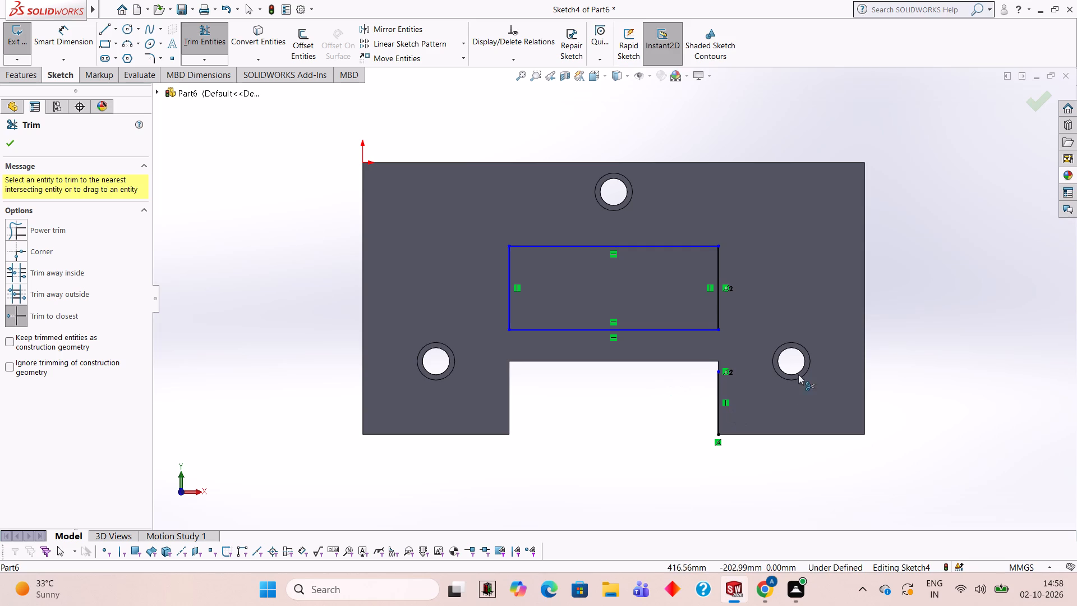
middle_drag(650, 458, 643, 425)
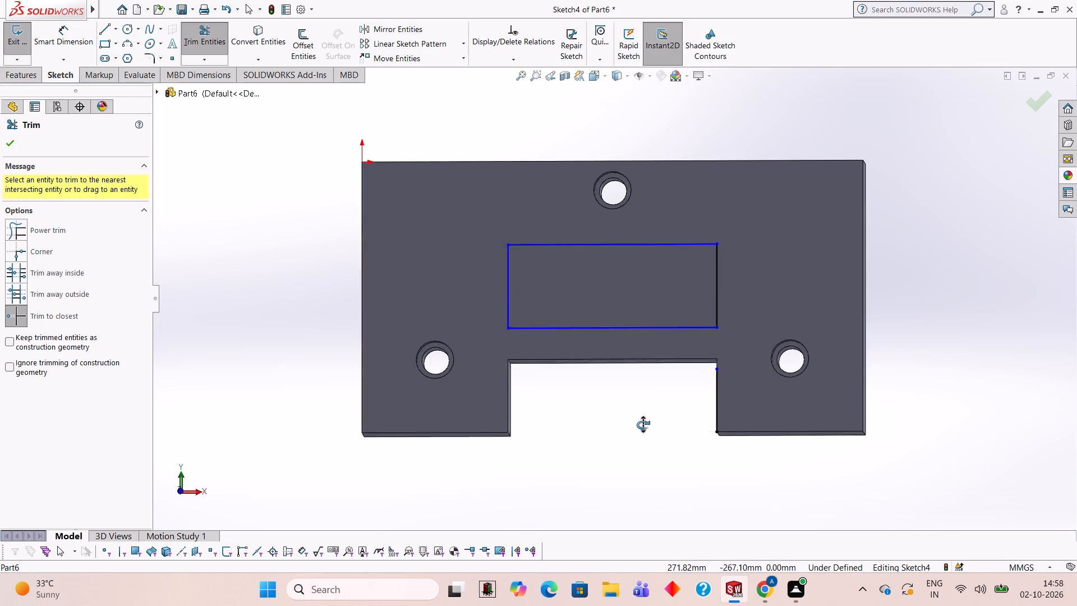
middle_drag(643, 425, 637, 380)
middle_drag(636, 367, 653, 397)
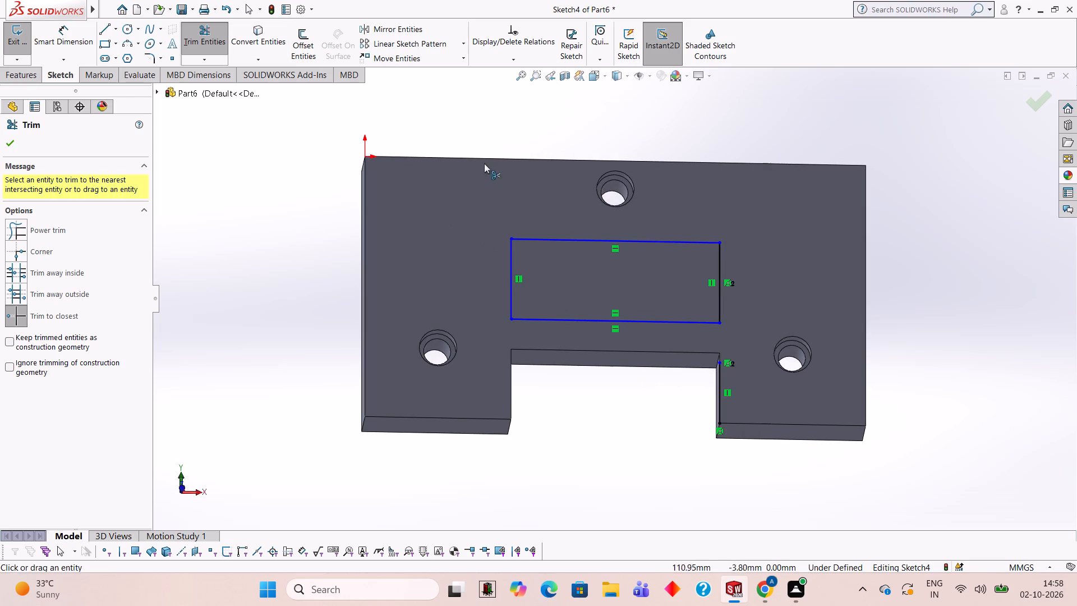
click(719, 368)
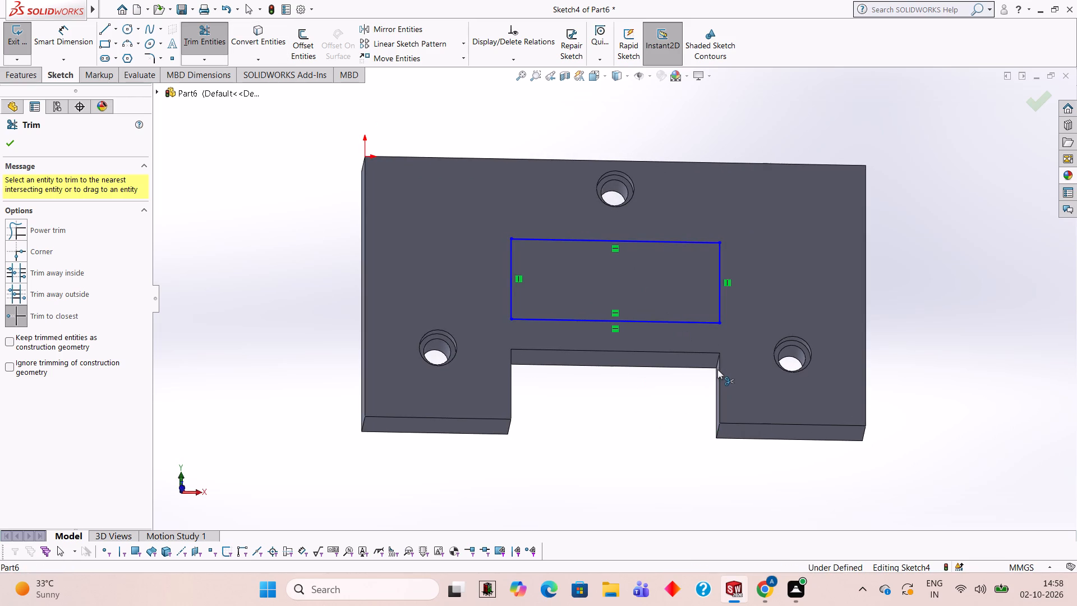
Set up a Boss-Extrude of the 200 x 80 mm rectangle region with a blind depth of 150 mm.
middle_drag(604, 428, 590, 429)
middle_drag(594, 374, 609, 415)
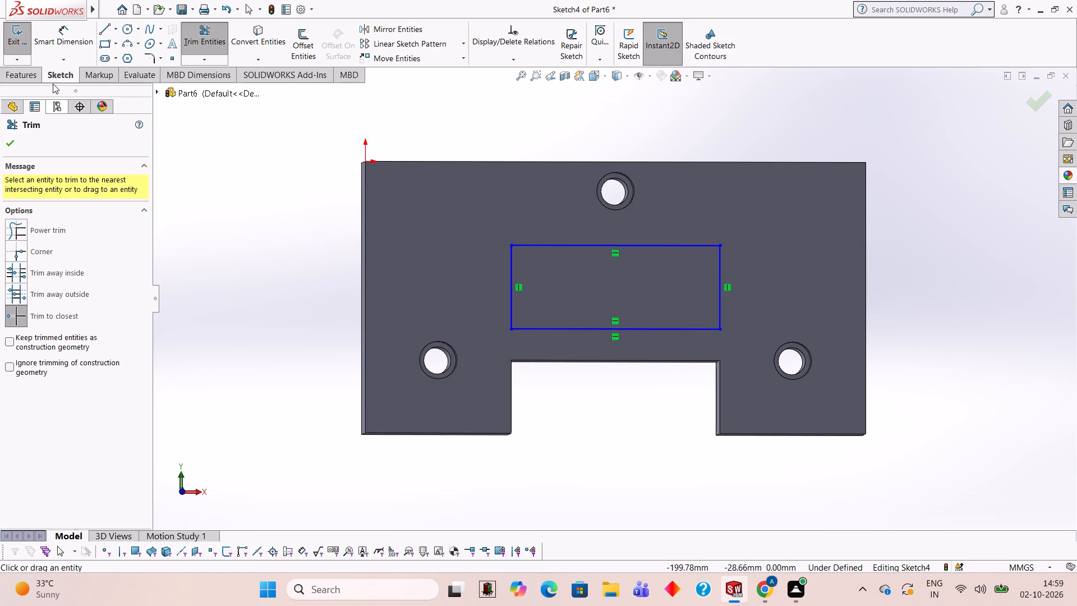
click(15, 75)
click(24, 47)
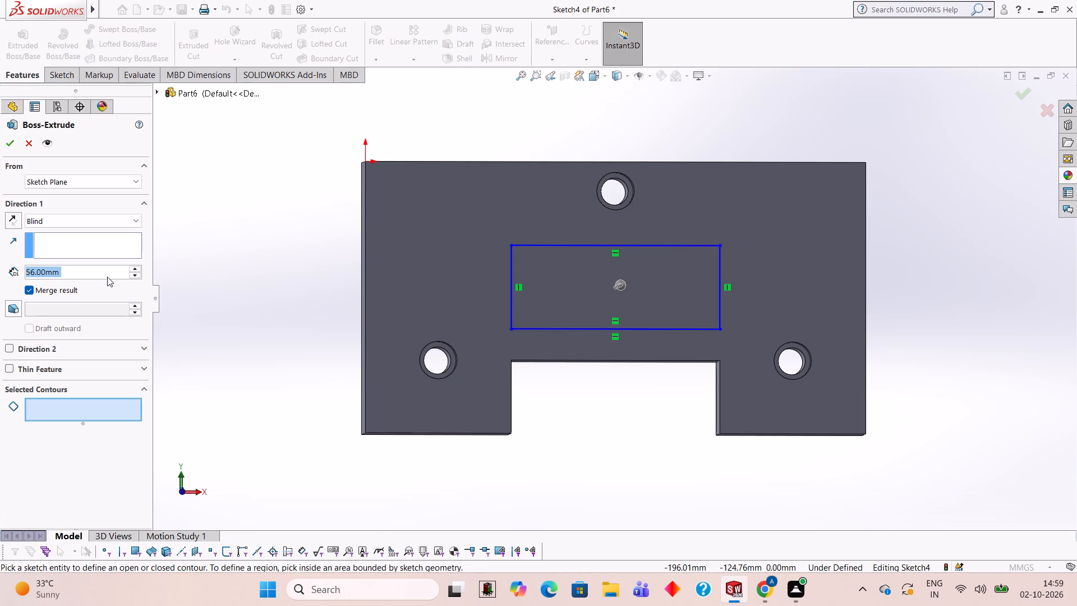
click(107, 277)
key(BackSpace)
key(BackSpace)
key(BackSpace)
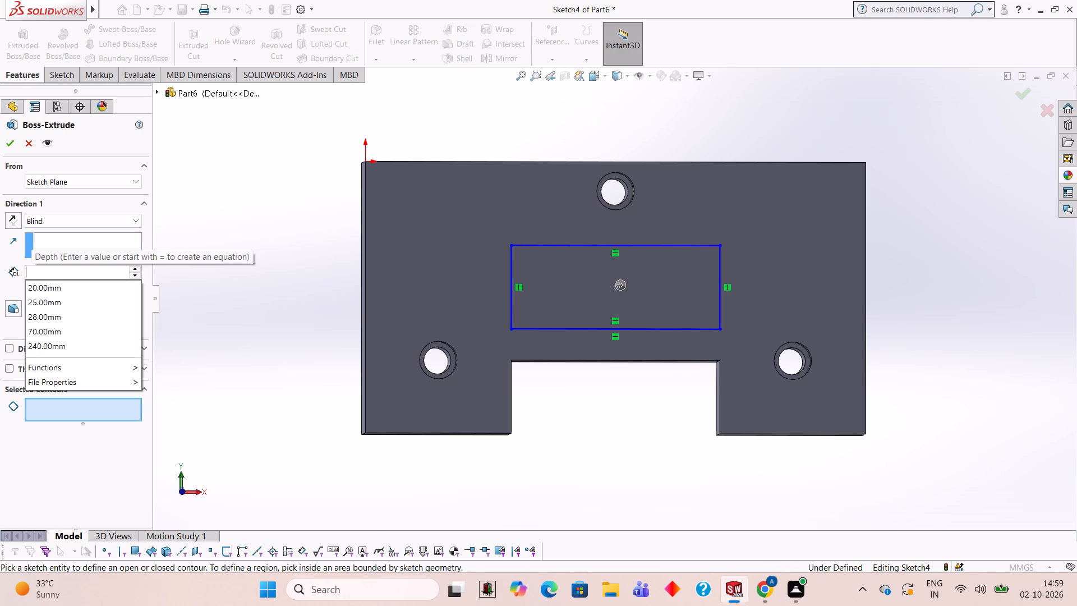
text(150)
key(Return)
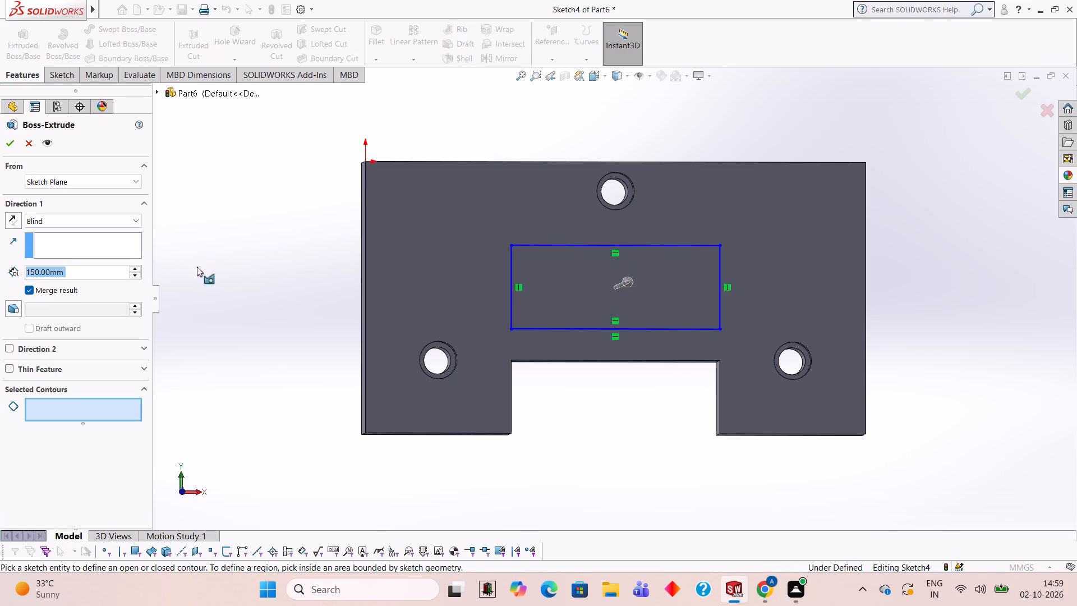
click(563, 276)
middle_drag(692, 448, 694, 267)
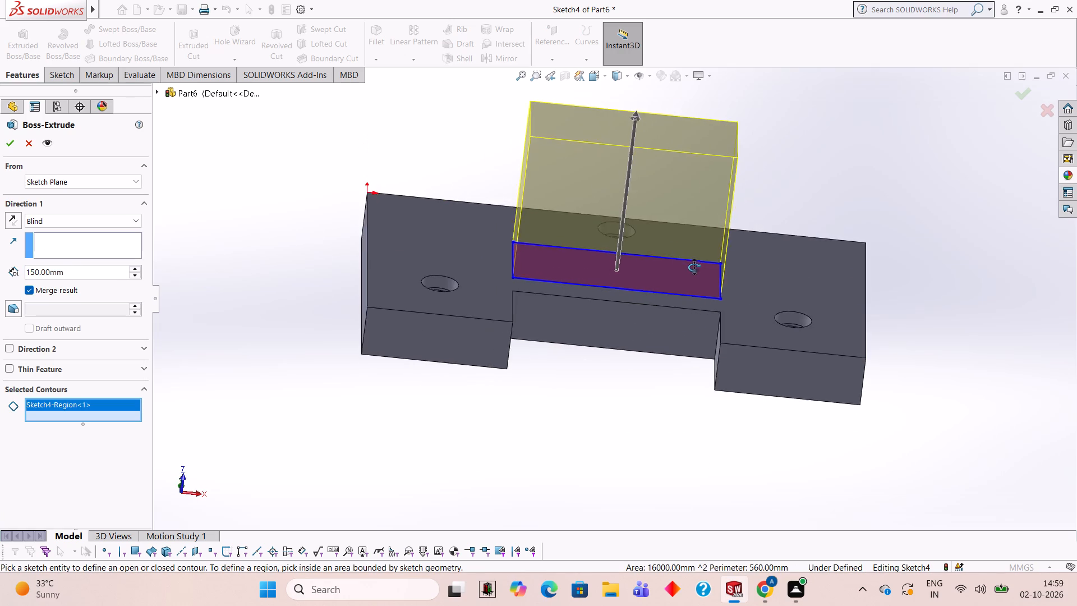
middle_drag(694, 267, 676, 256)
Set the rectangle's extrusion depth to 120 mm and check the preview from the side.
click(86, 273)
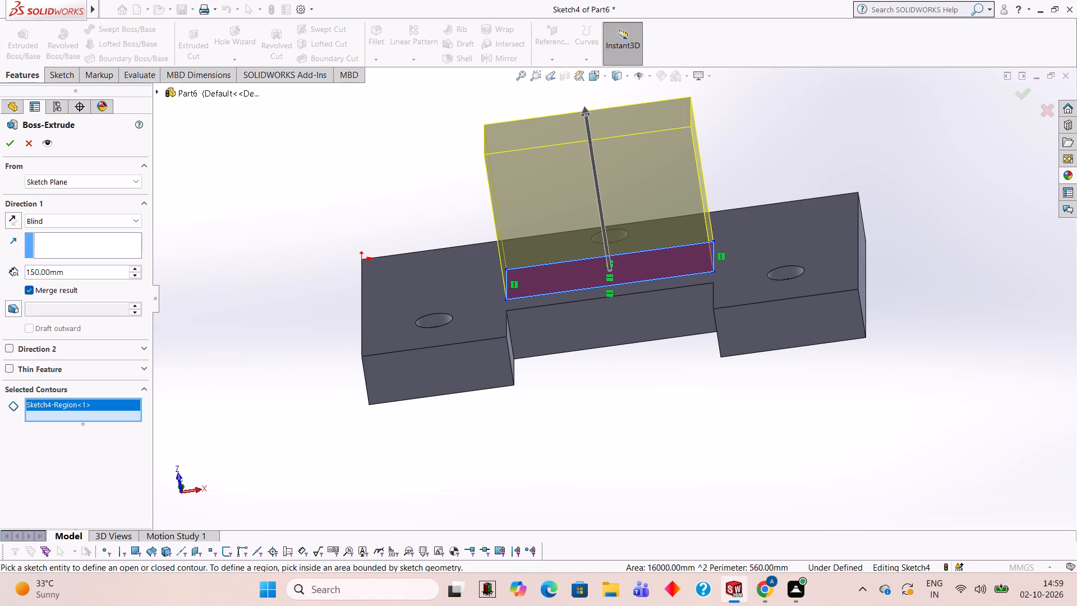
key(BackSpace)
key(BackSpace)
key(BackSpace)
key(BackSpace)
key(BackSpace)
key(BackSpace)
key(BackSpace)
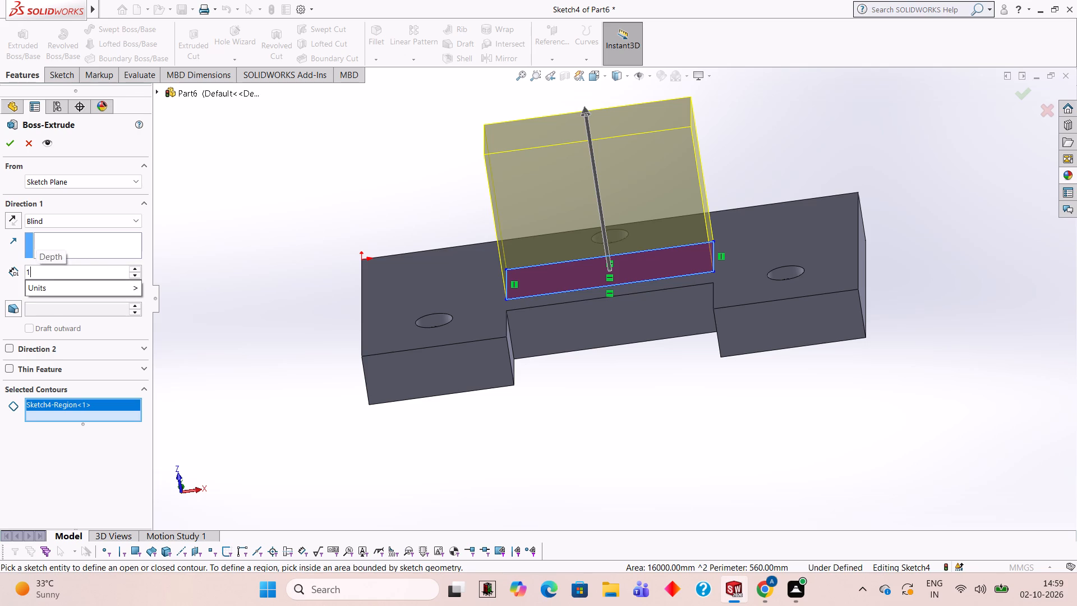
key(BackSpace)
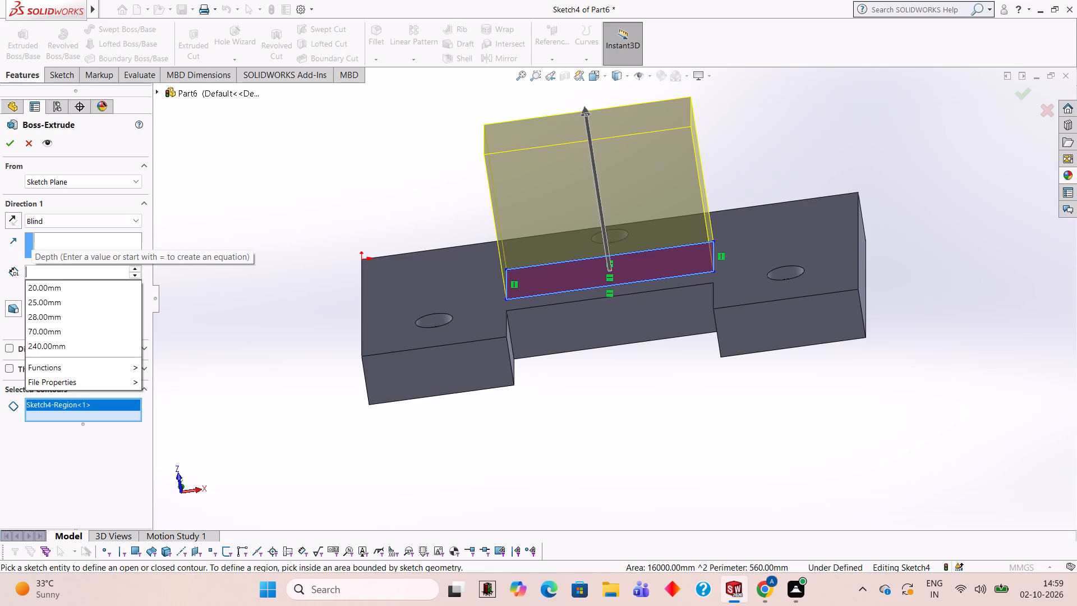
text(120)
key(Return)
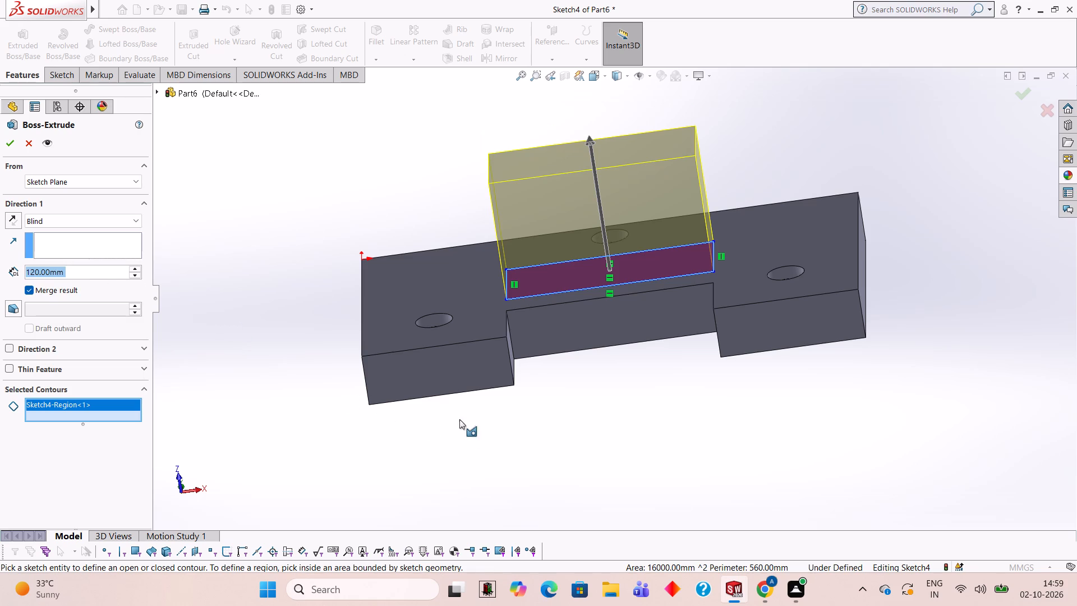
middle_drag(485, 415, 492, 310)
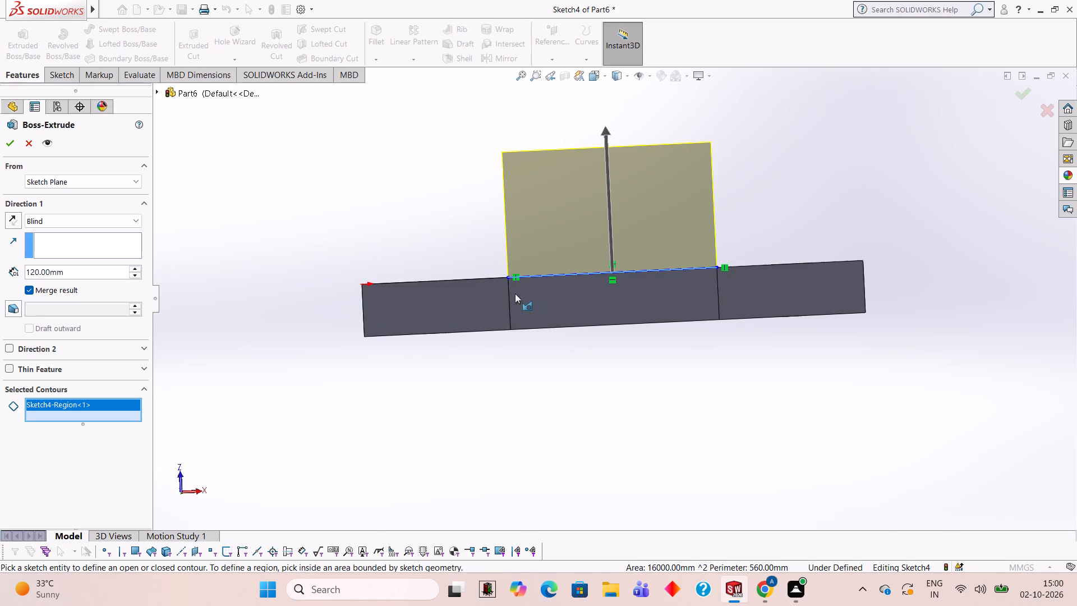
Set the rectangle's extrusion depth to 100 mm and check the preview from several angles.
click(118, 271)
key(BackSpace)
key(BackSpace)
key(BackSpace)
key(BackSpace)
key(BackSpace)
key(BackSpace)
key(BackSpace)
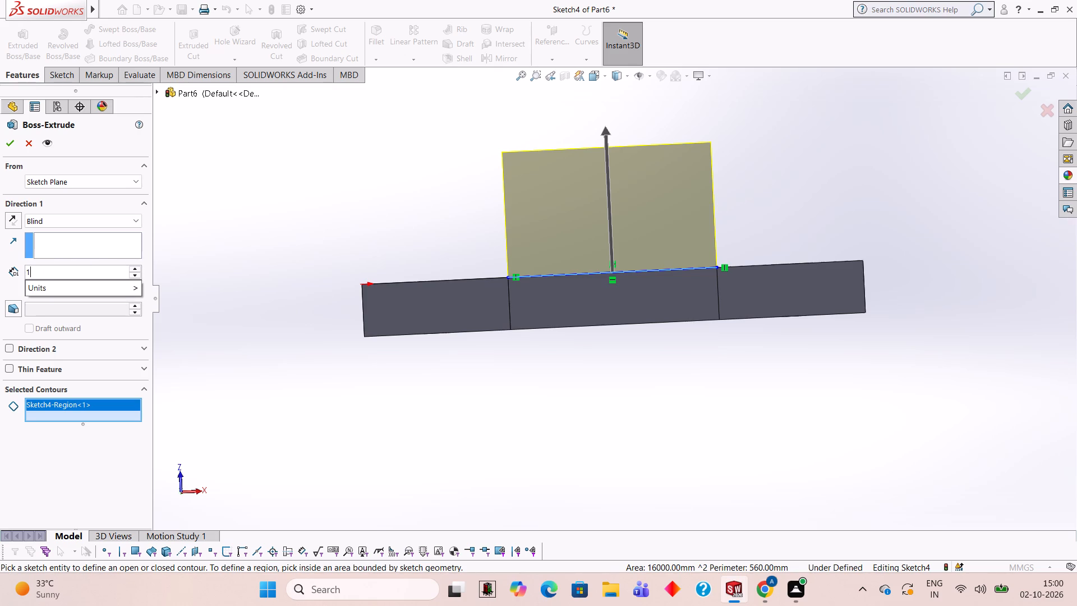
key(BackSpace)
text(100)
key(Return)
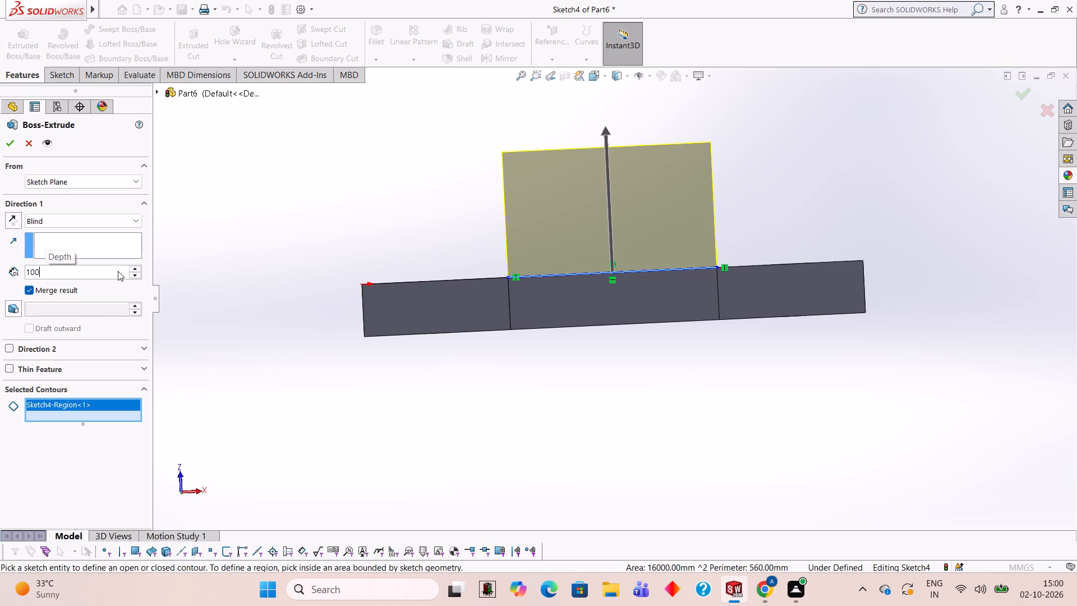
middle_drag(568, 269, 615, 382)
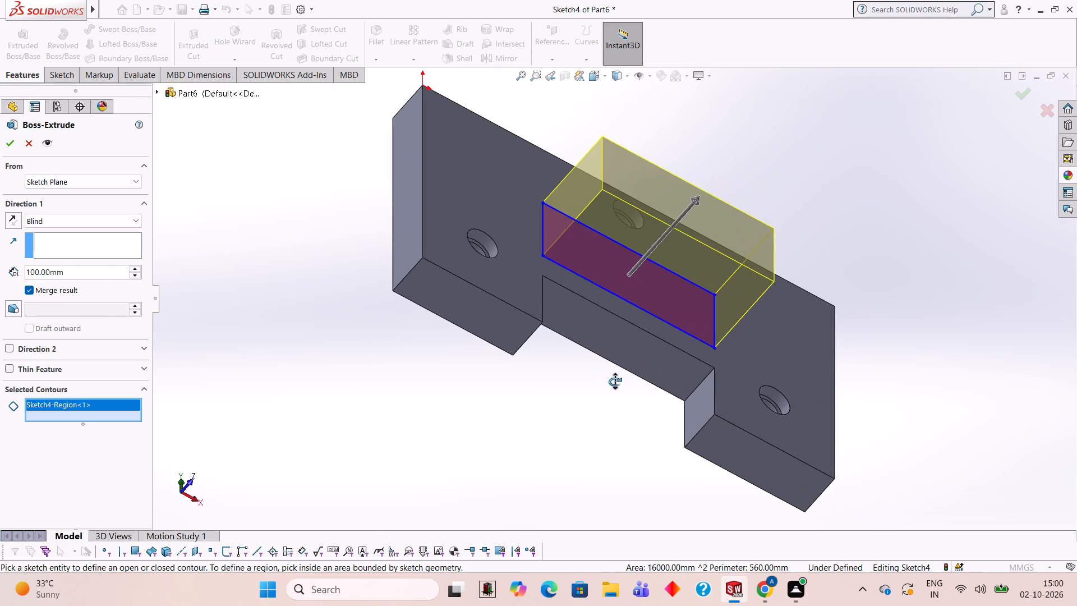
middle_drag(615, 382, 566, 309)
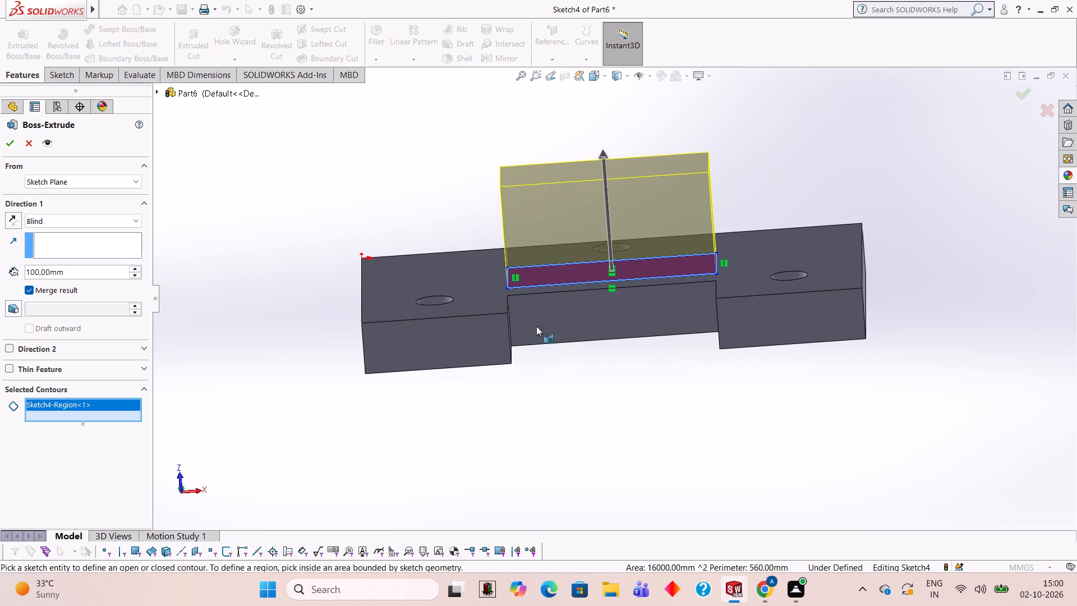
Set the blind depth of the 200 x 80 mm rectangle's extrusion to 80 mm and finish the boss.
click(92, 273)
key(BackSpace)
key(BackSpace)
key(BackSpace)
key(BackSpace)
key(BackSpace)
key(BackSpace)
key(BackSpace)
key(BackSpace)
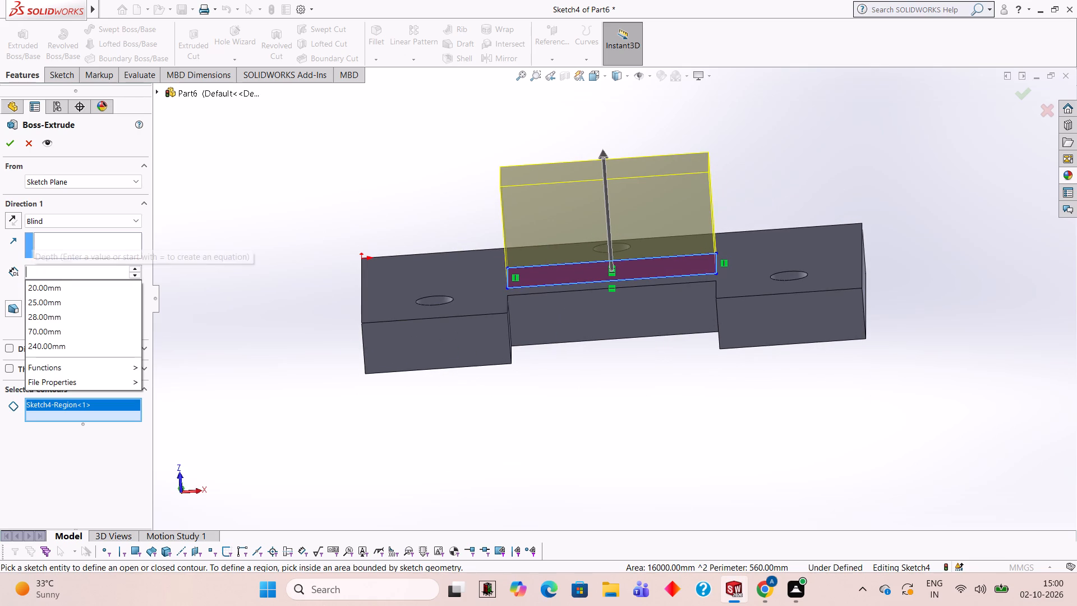
text(80)
key(Return)
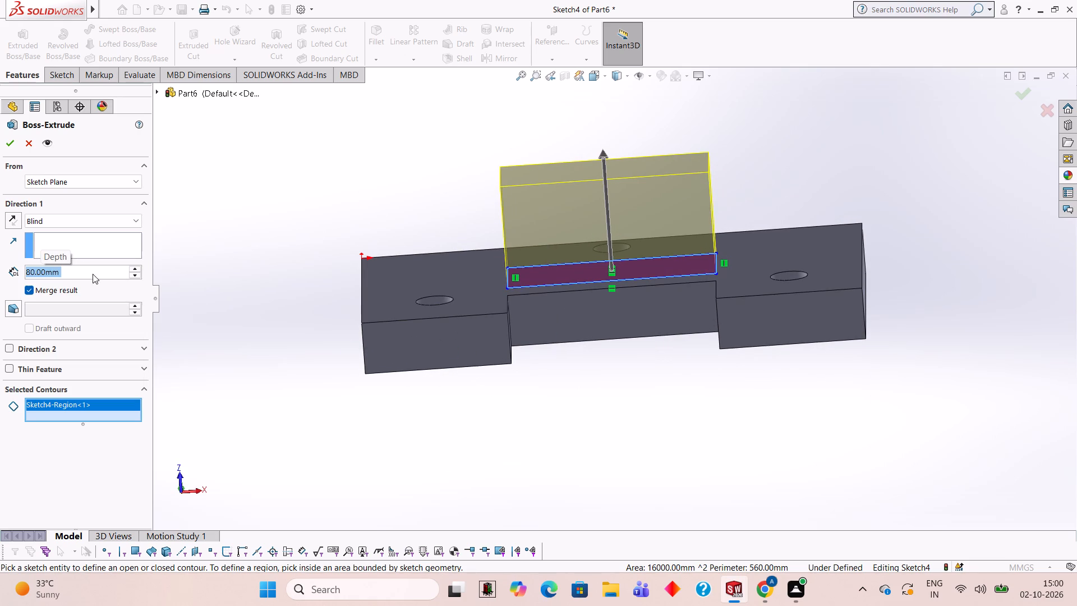
middle_drag(409, 371, 461, 456)
middle_drag(445, 329, 454, 454)
middle_drag(426, 375, 442, 383)
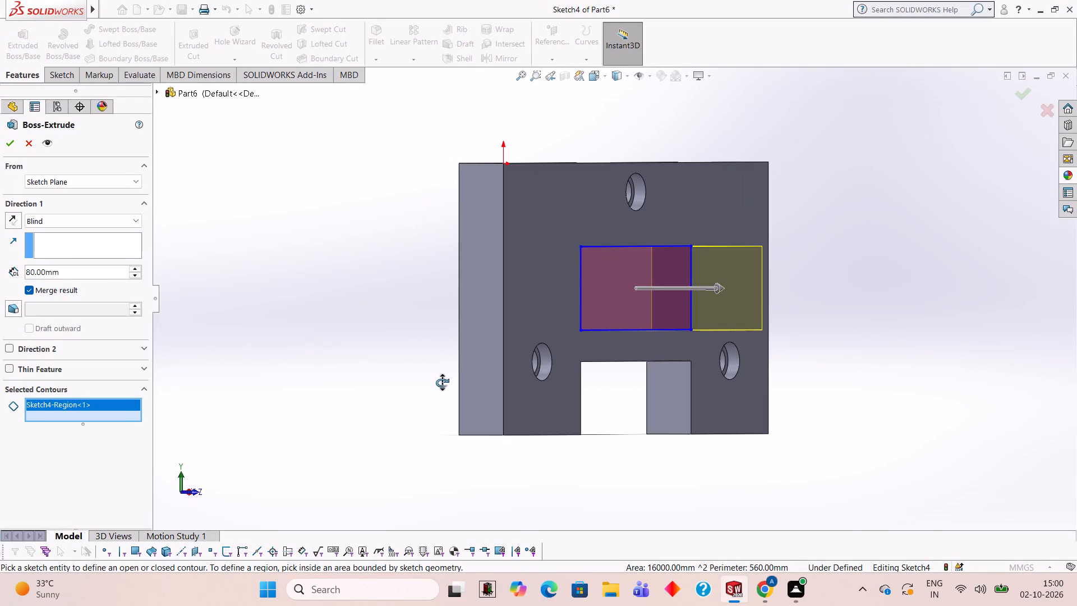
middle_drag(442, 383, 360, 368)
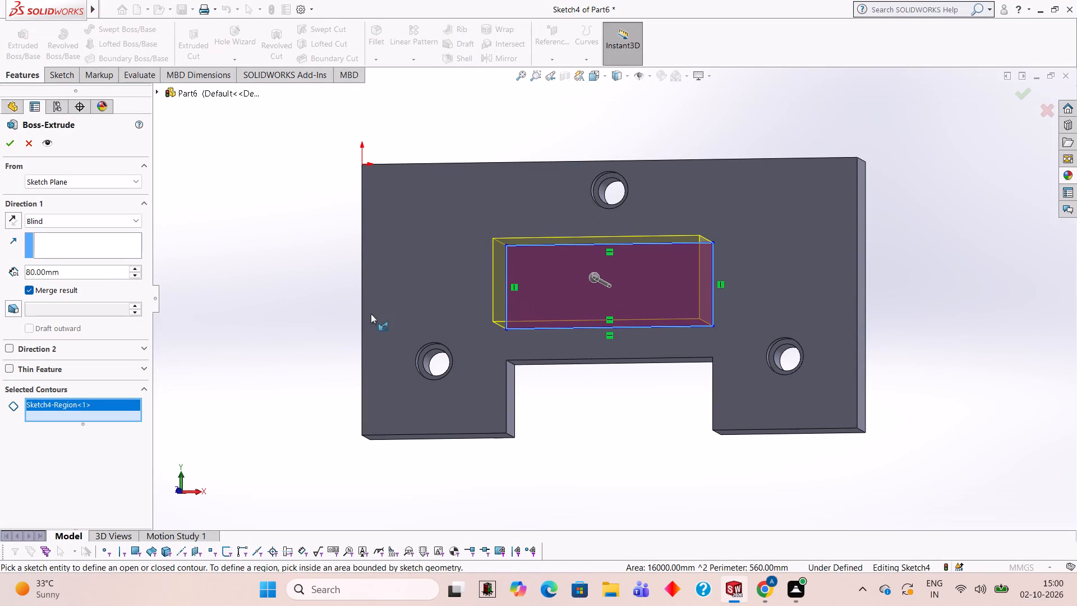
click(12, 137)
click(154, 217)
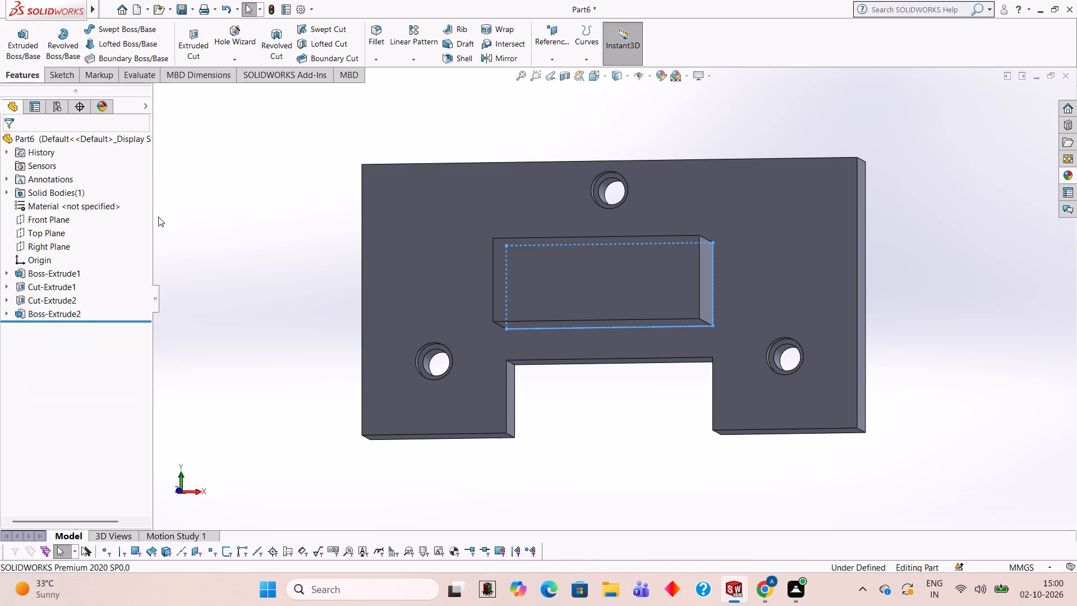
click(209, 221)
Examine the plate, its stepped holes, the notch and the new boss from several sides.
middle_drag(218, 226, 311, 287)
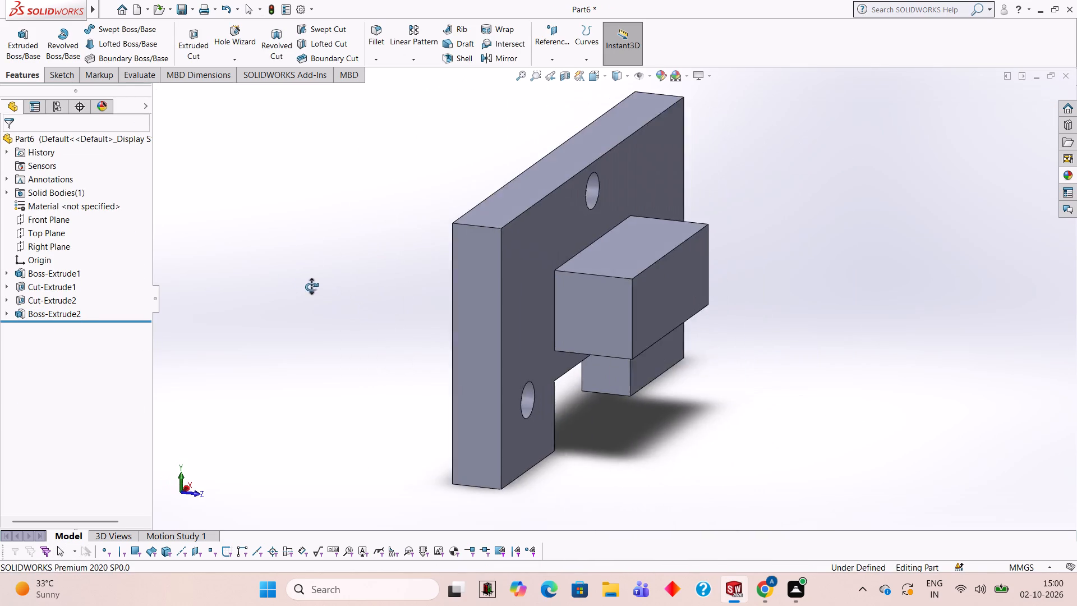
middle_drag(311, 287, 305, 283)
middle_drag(661, 272, 545, 254)
scroll(557, 253, down, 1)
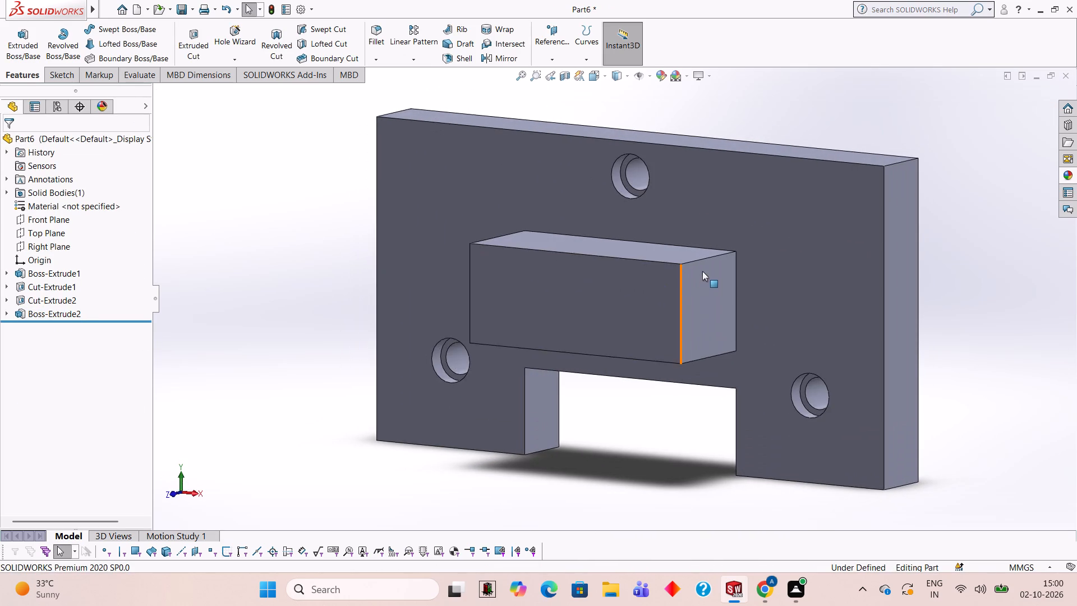
middle_drag(700, 270, 742, 248)
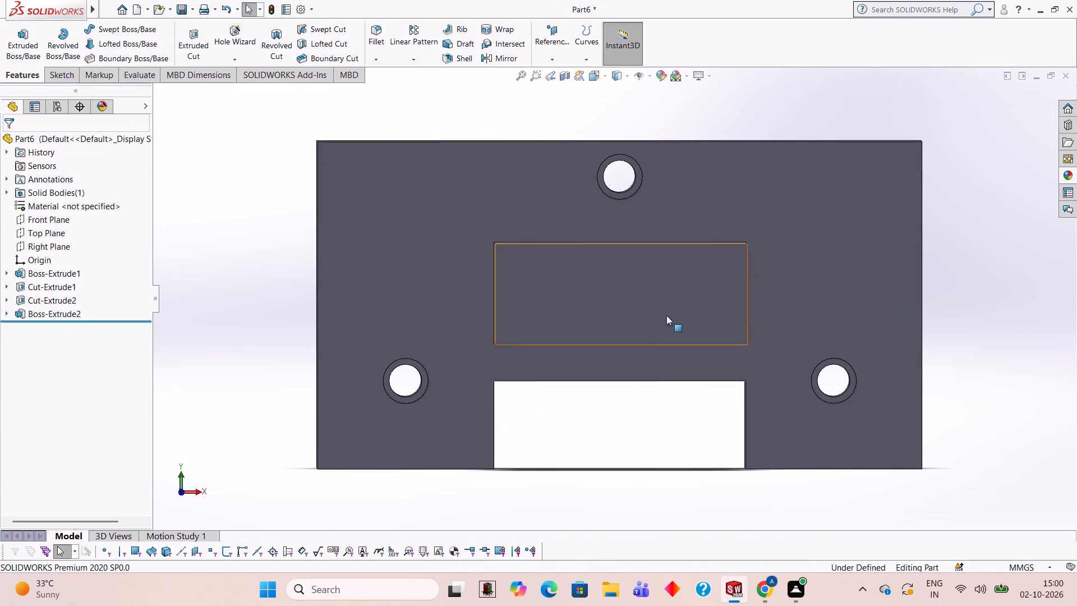
middle_drag(629, 304, 583, 276)
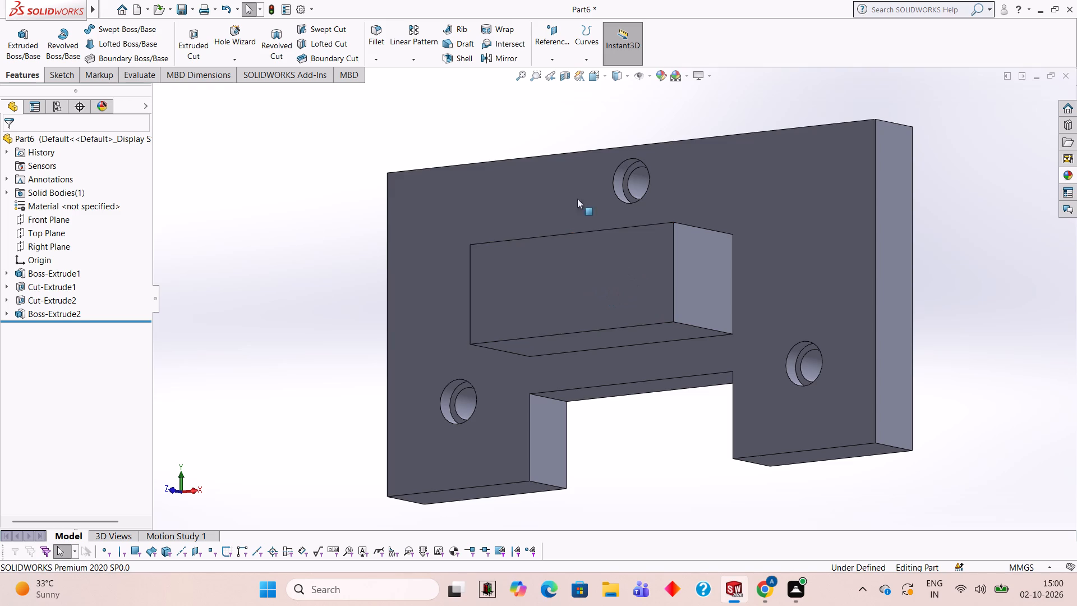
middle_drag(555, 233, 584, 263)
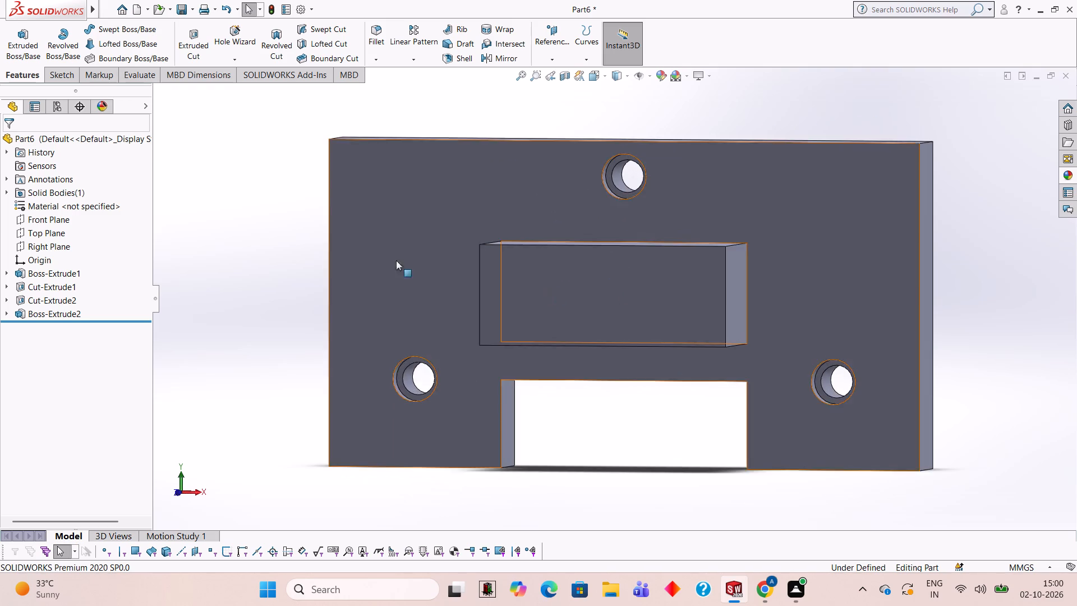
middle_drag(387, 255, 434, 282)
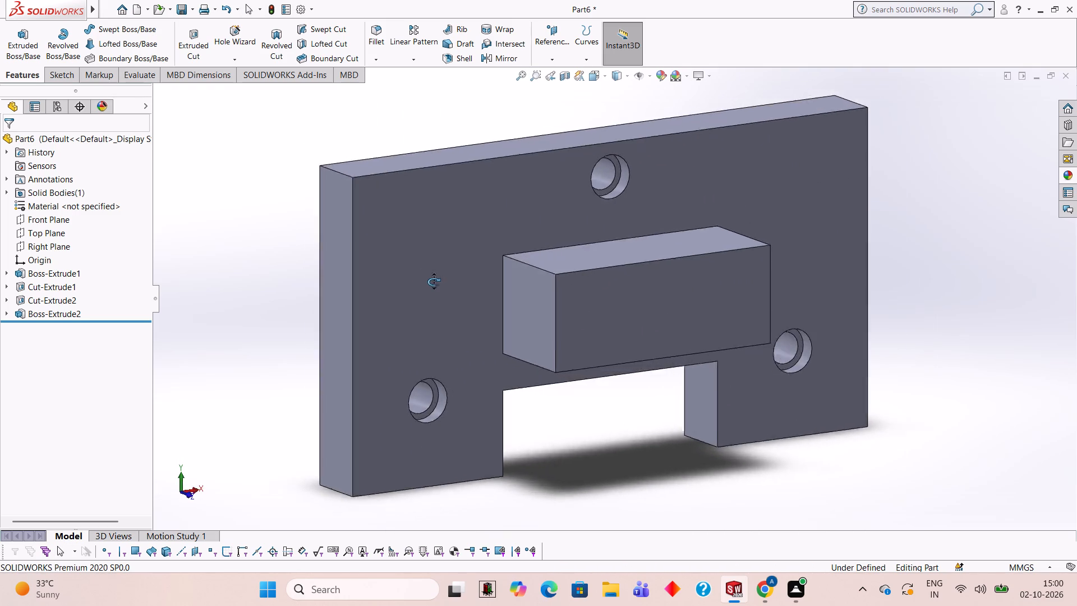
middle_drag(434, 282, 426, 278)
scroll(629, 300, up, 1)
middle_drag(623, 299, 592, 281)
scroll(649, 299, up, 1)
middle_drag(649, 299, 650, 299)
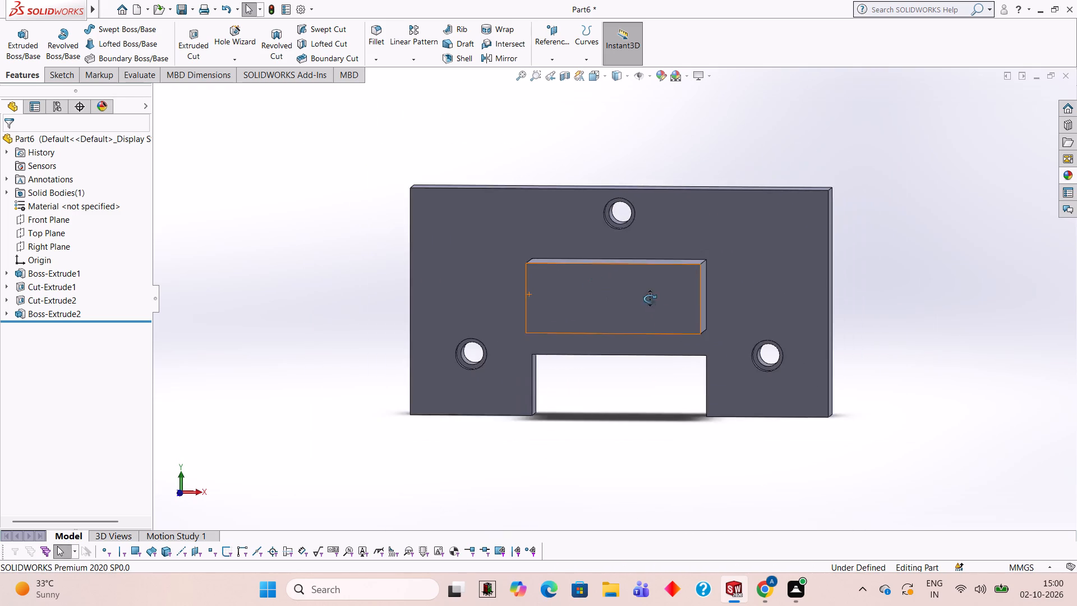
middle_drag(650, 299, 670, 281)
middle_drag(588, 316, 581, 258)
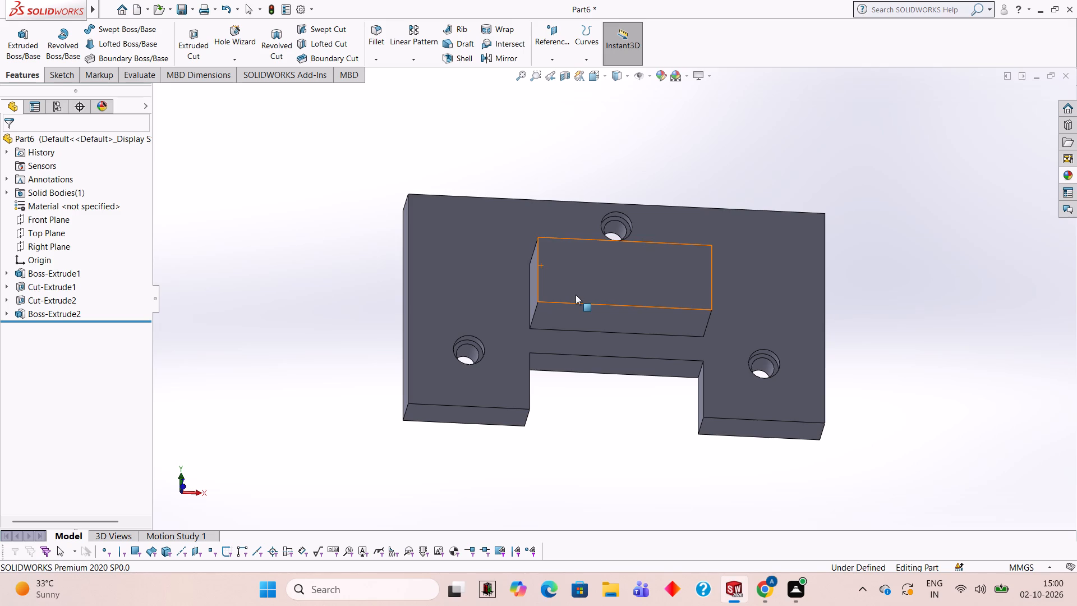
middle_drag(687, 394, 656, 375)
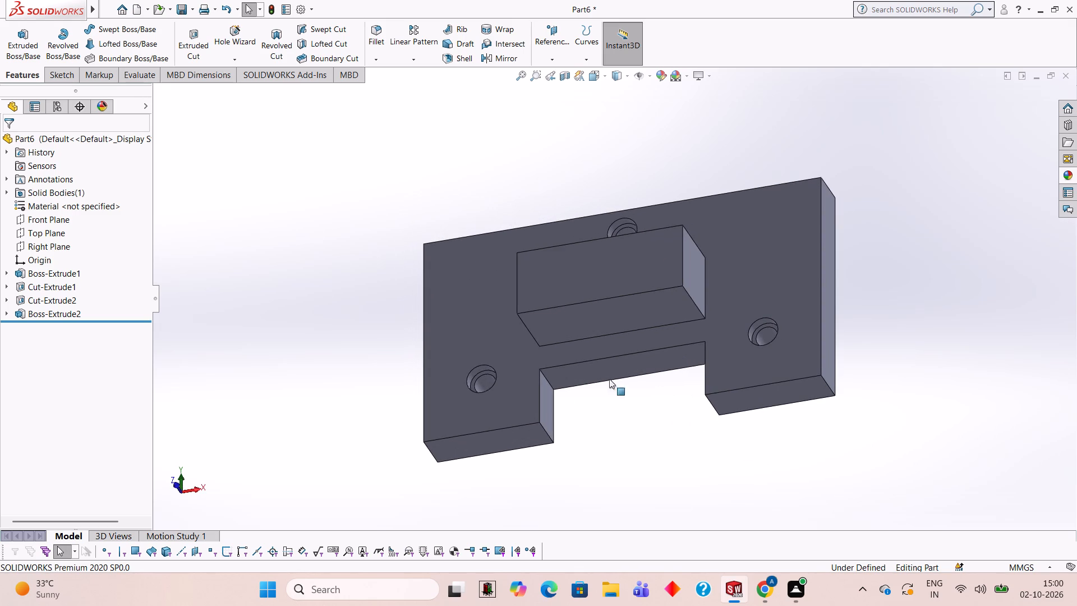
middle_drag(743, 304, 754, 345)
middle_drag(780, 251, 788, 260)
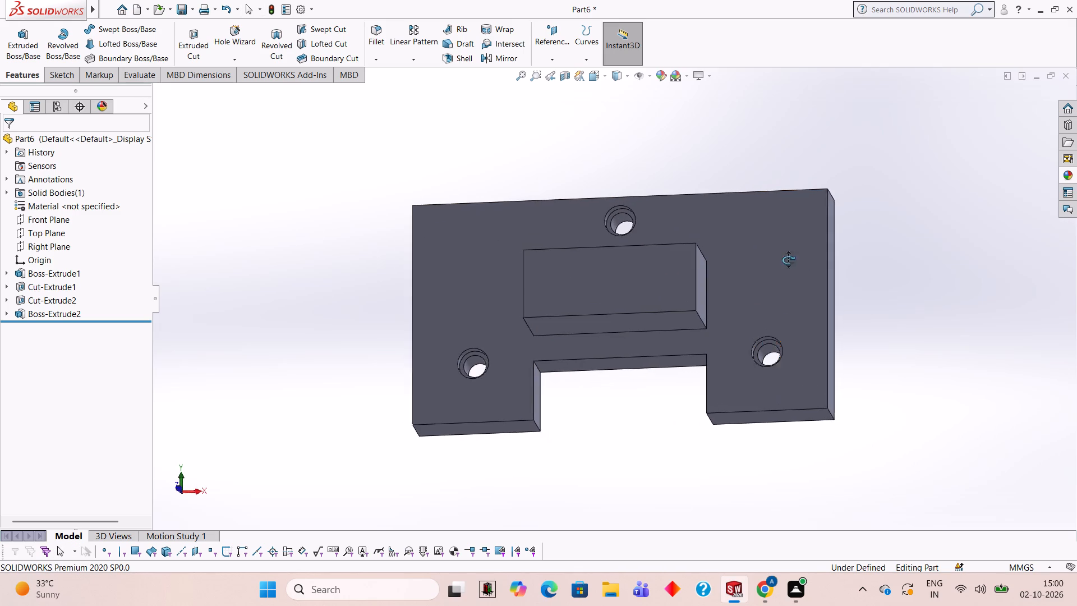
middle_drag(788, 260, 790, 343)
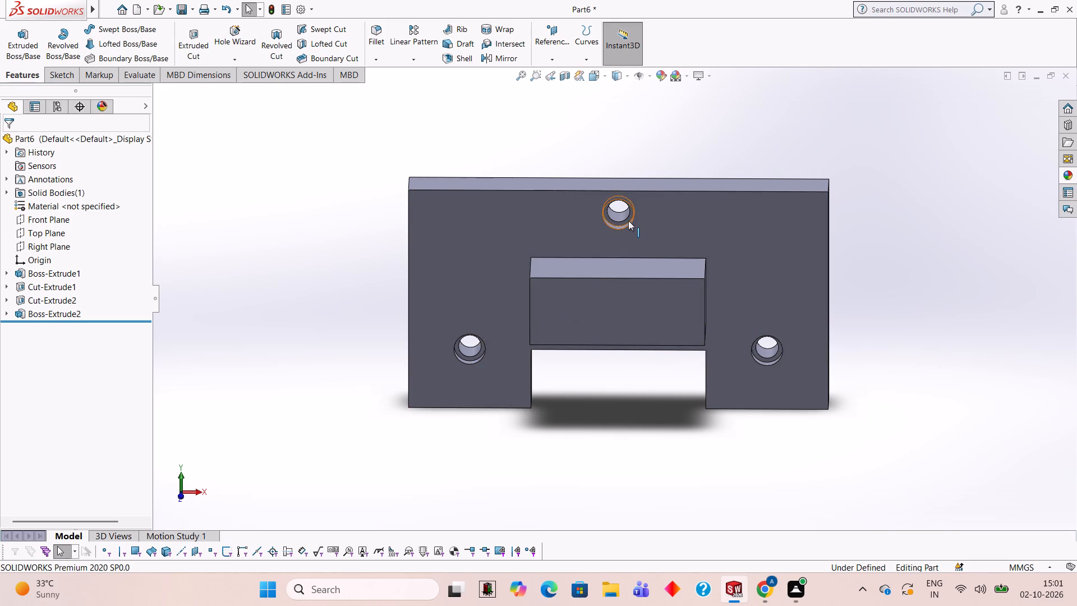
middle_drag(664, 392, 659, 314)
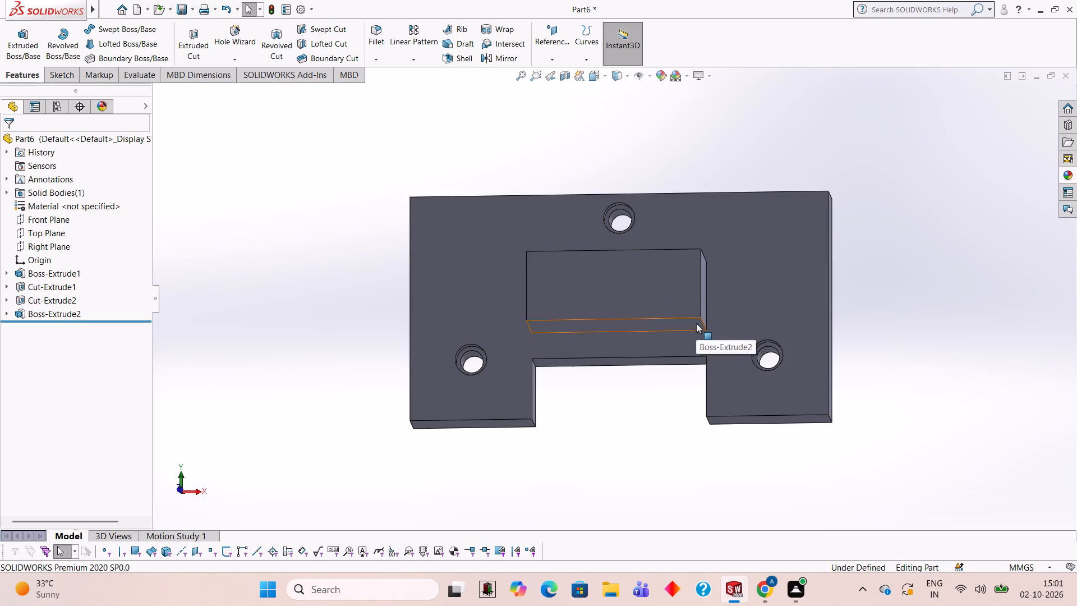
middle_drag(591, 227, 611, 277)
scroll(611, 275, down, 1)
middle_drag(611, 277, 599, 277)
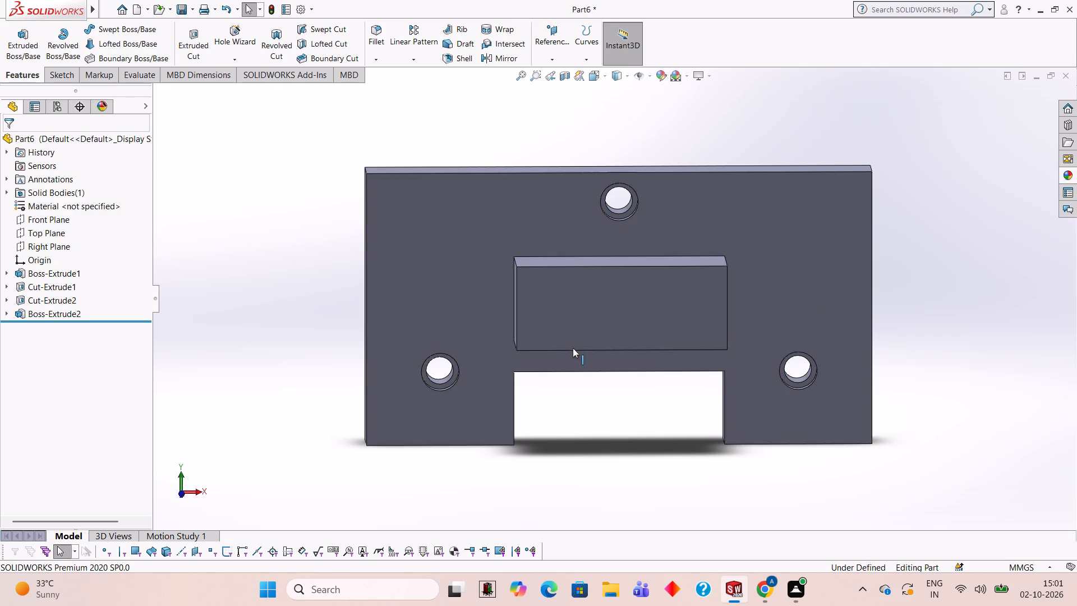
Start a sketch on the boss's square end face and draw a 50 mm horizontal line outward from the midpoint of its plate-side edge.
middle_drag(550, 314, 653, 348)
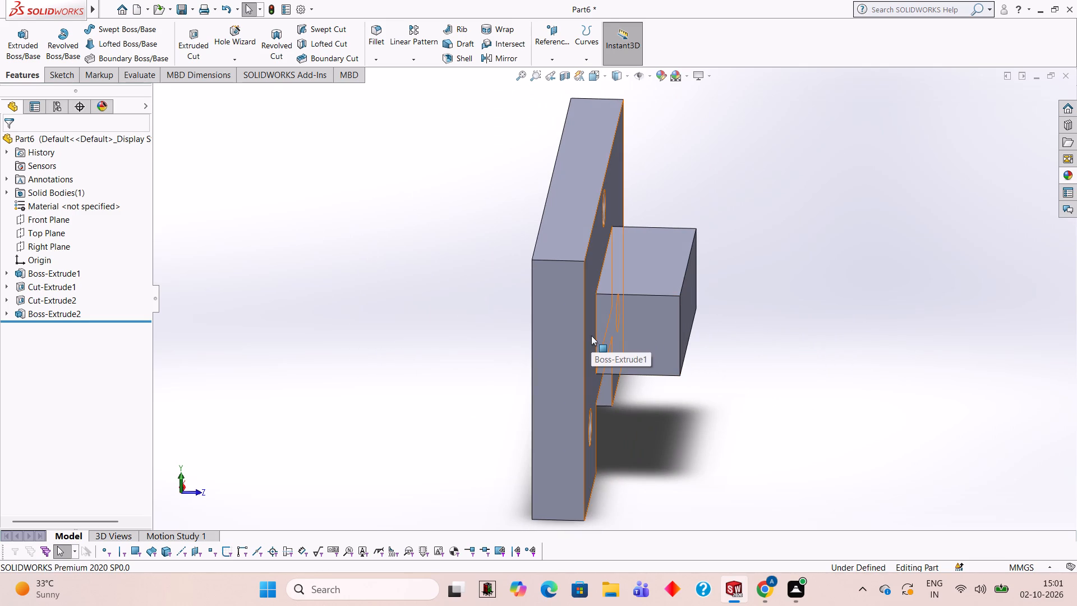
click(638, 333)
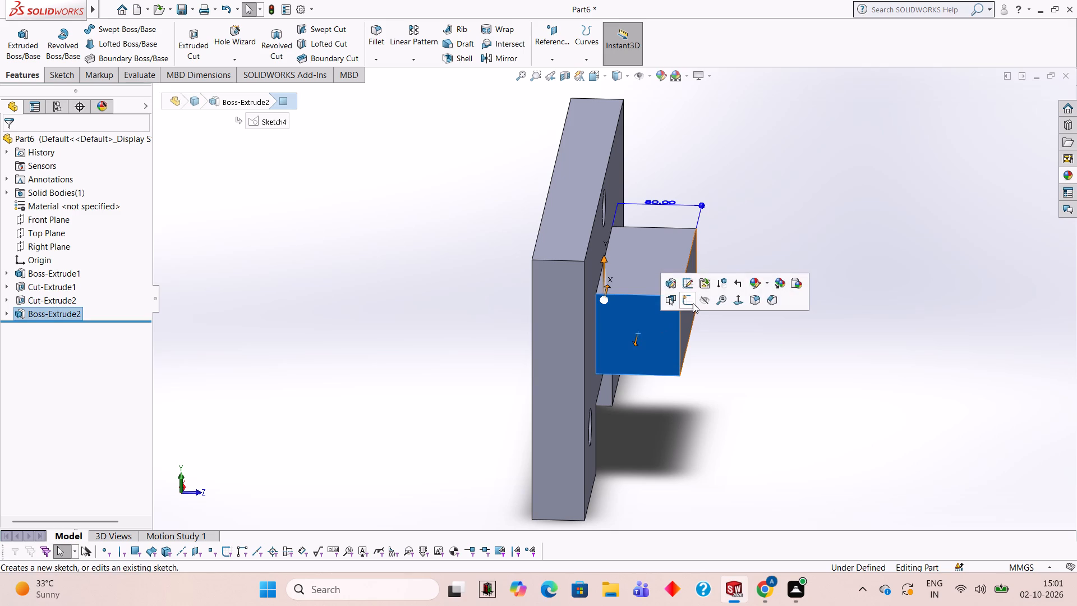
click(692, 302)
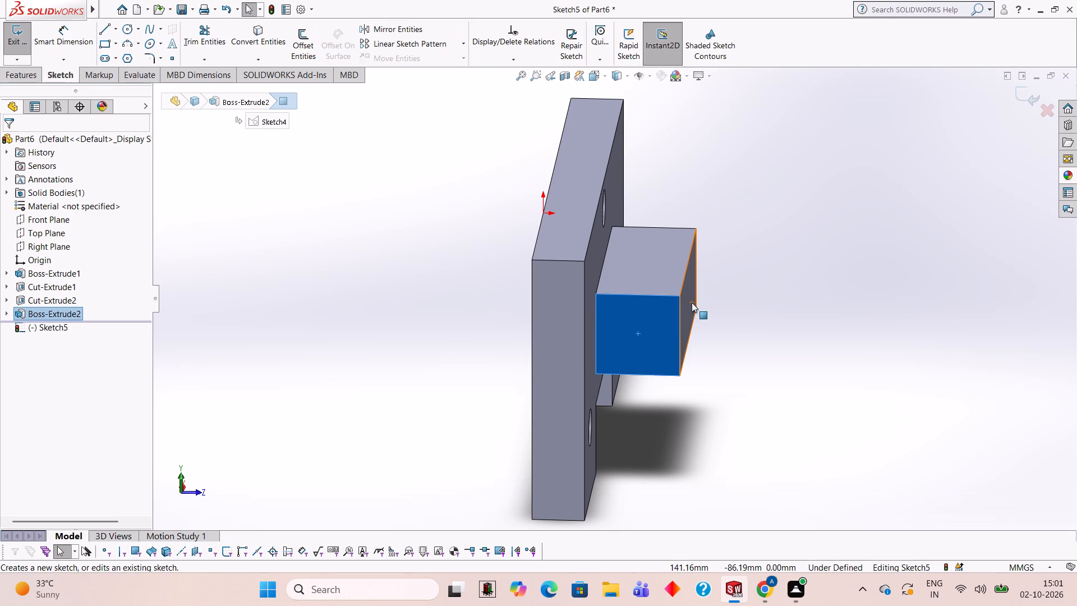
key(ctrl+8)
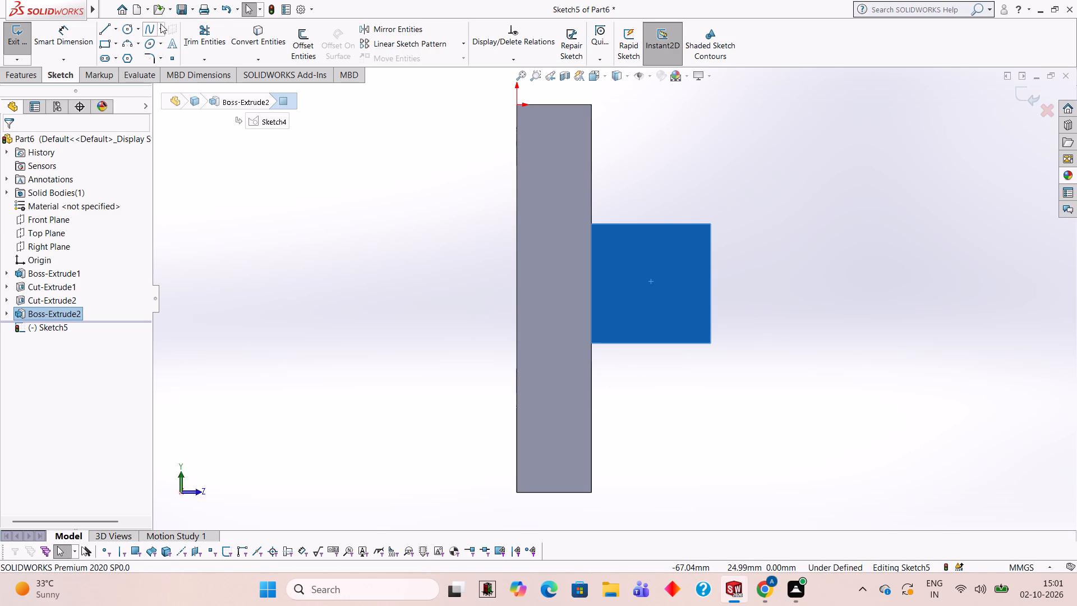
click(109, 24)
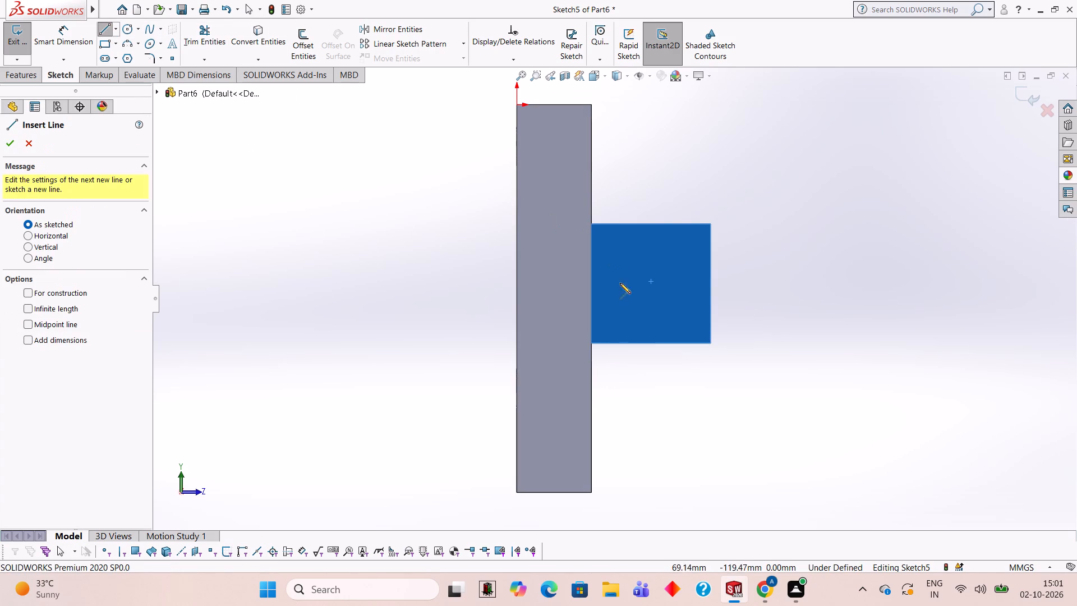
click(591, 282)
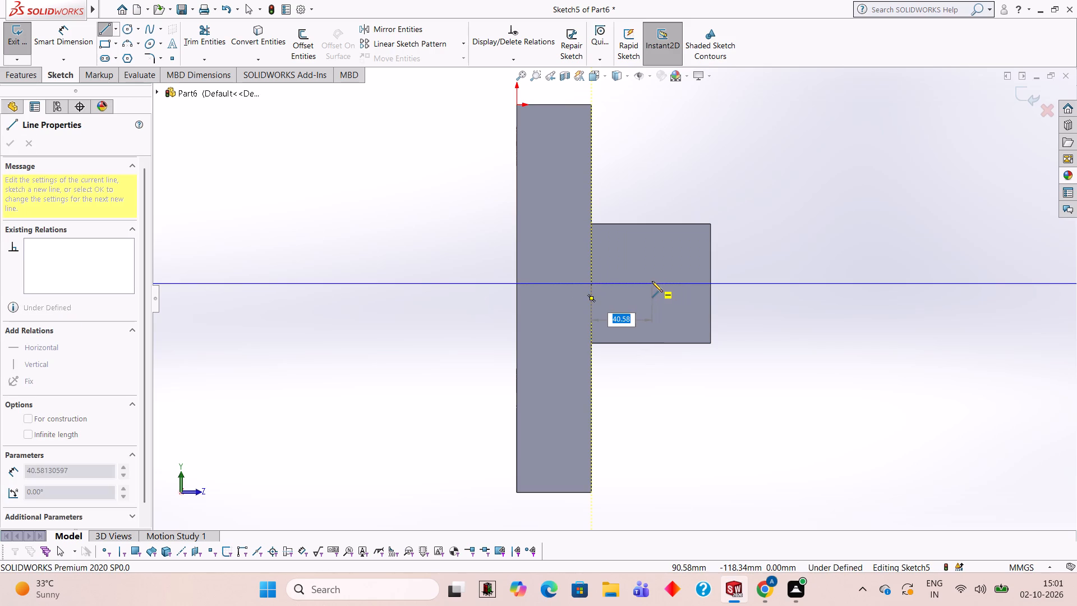
text(50)
key(Return)
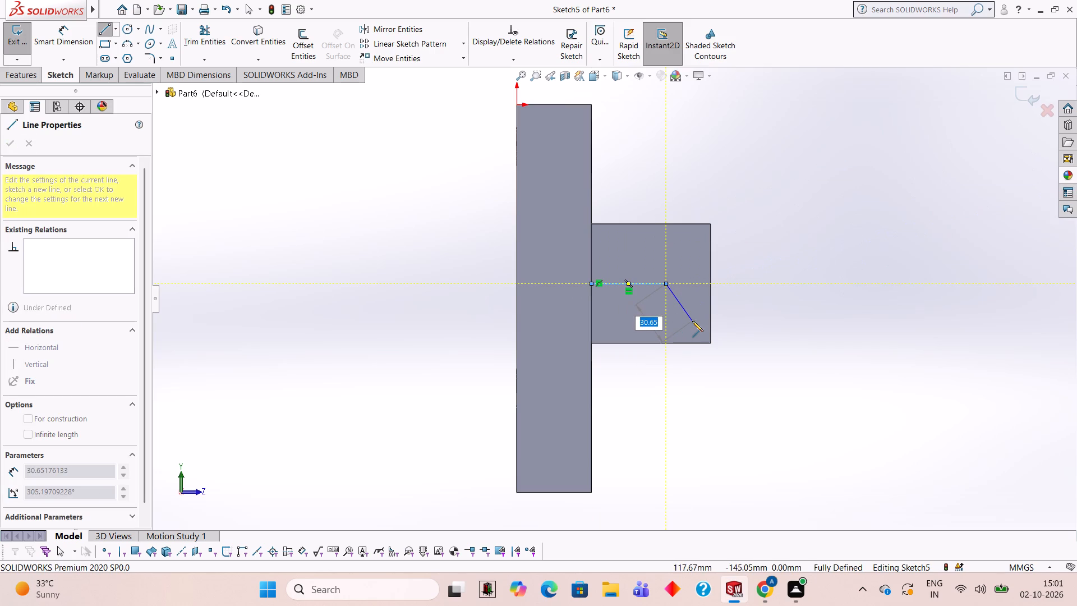
key(Escape)
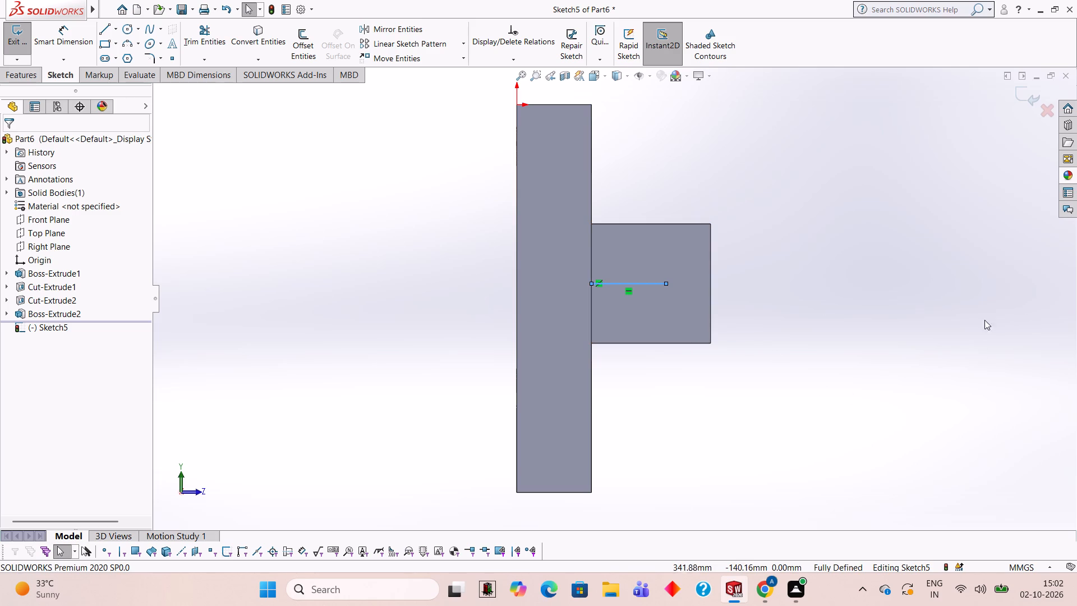
Draw a circle of 30 mm radius centred on the outer end of the 50 mm line.
click(127, 34)
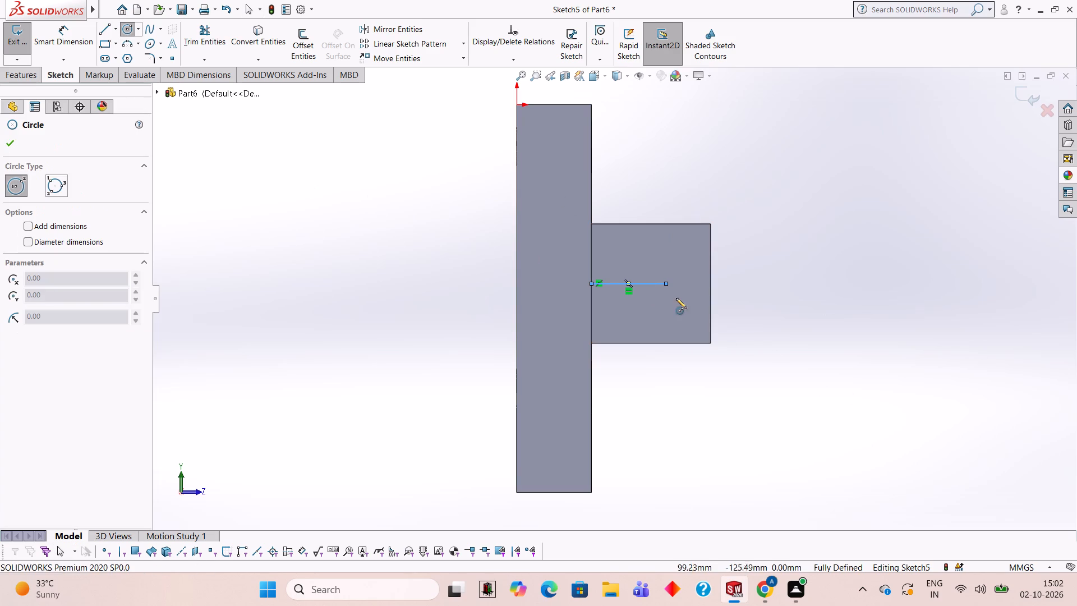
click(667, 283)
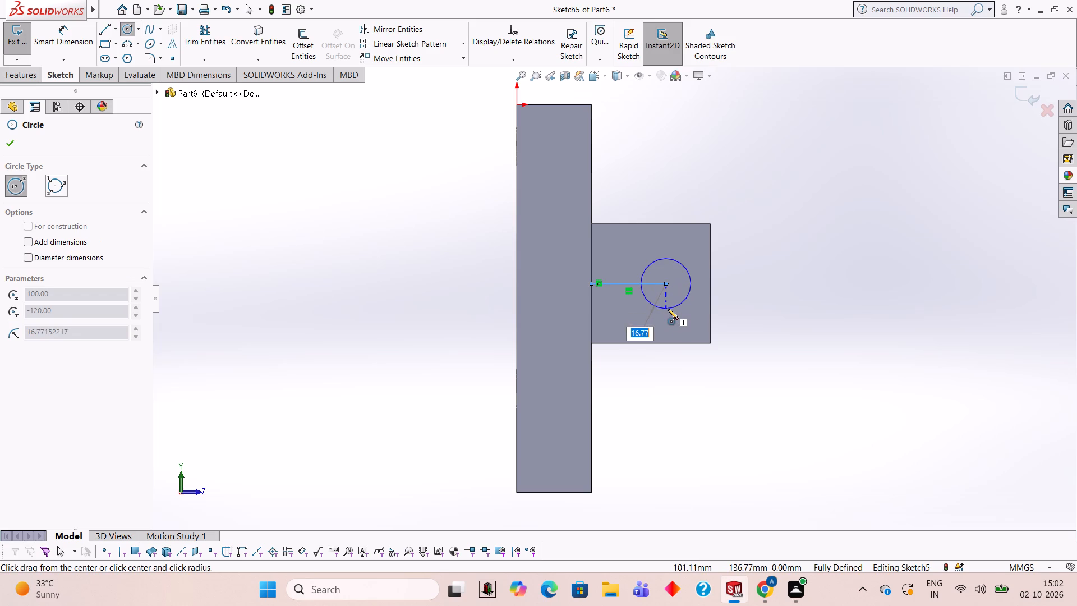
text(30)
key(Return)
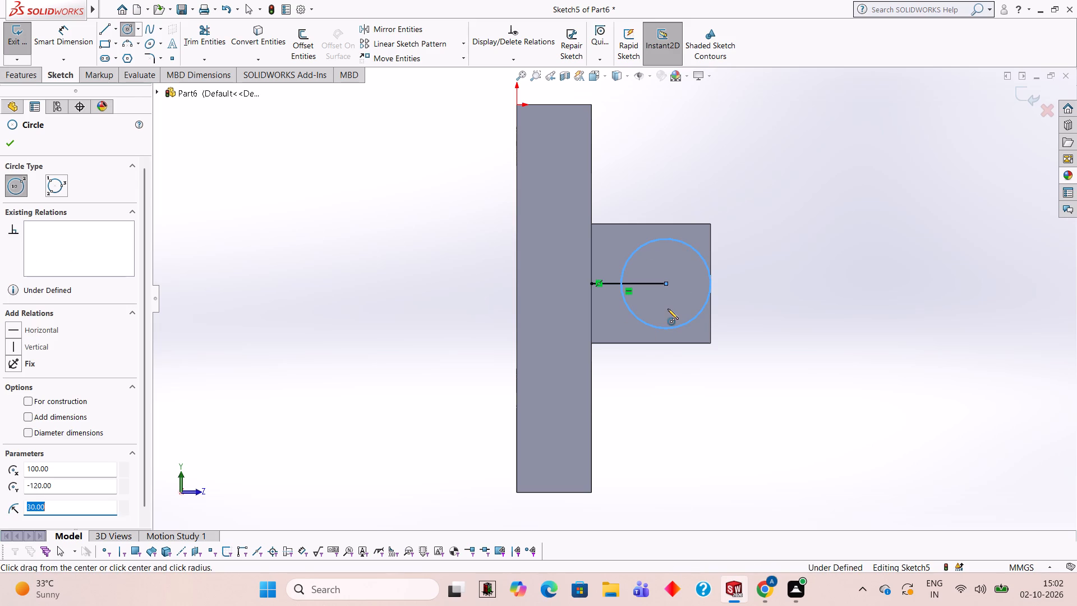
Undo the end-face circle, its line and the boss extrusion, going back to the 200 x 80 mm rectangle sketch.
key(Escape)
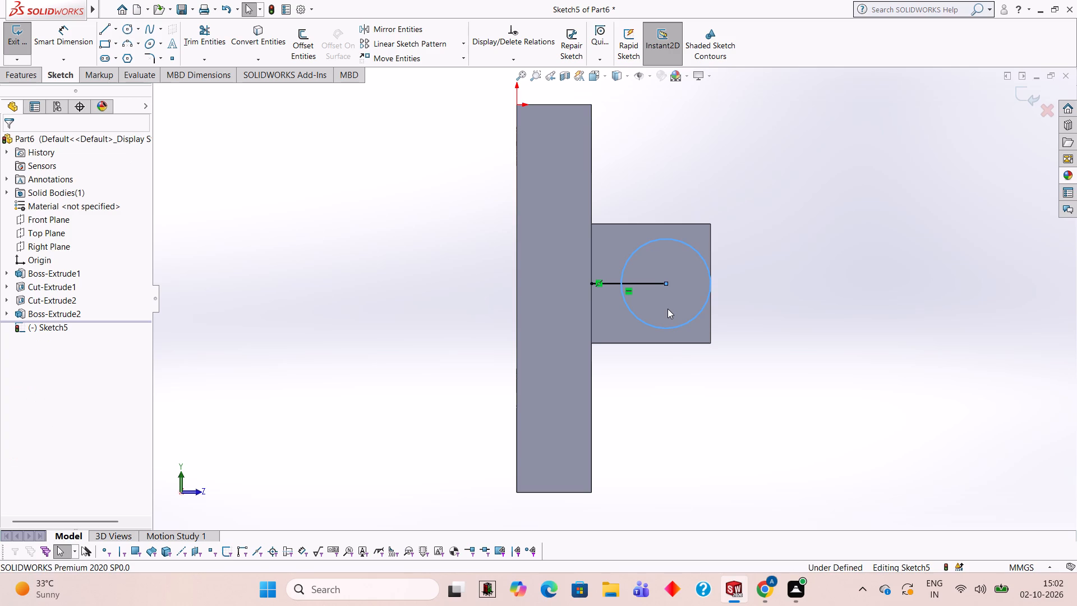
key(ctrl+z)
key(ctrl+z)
key(ctrl+z)
key(ctrl+z)
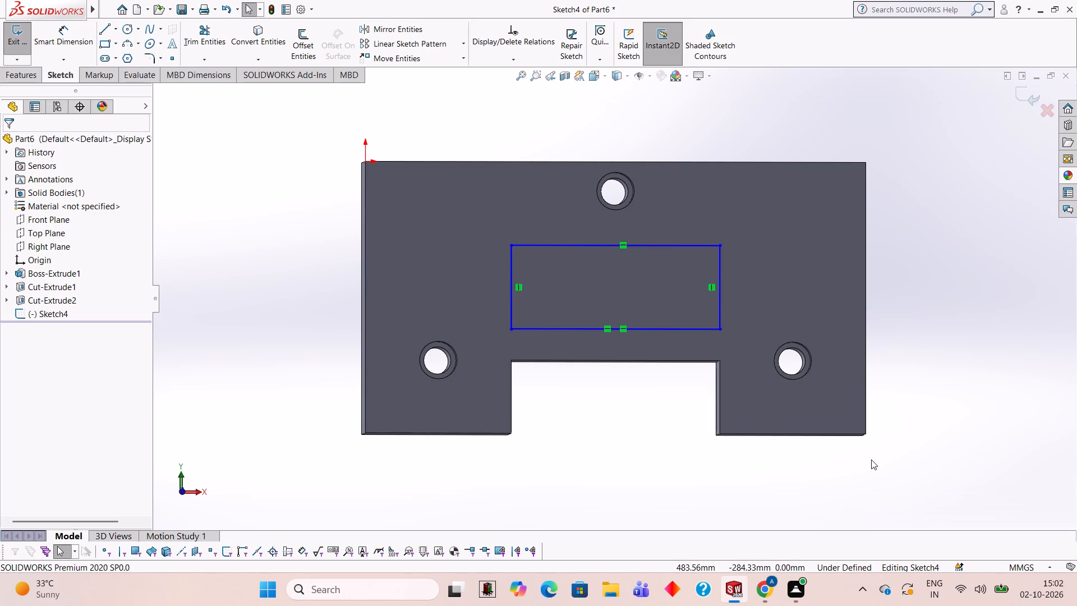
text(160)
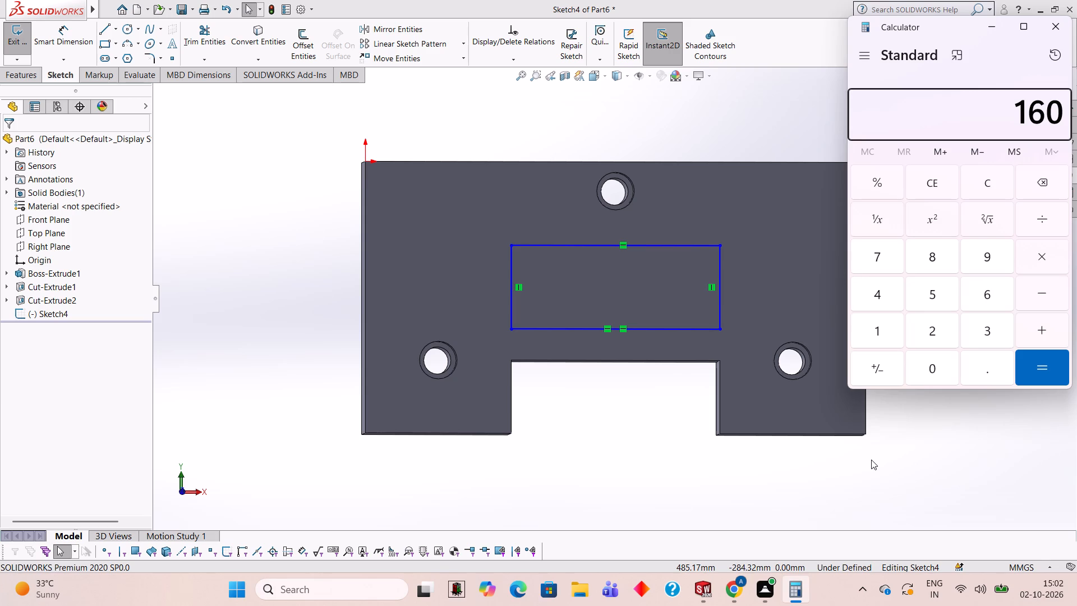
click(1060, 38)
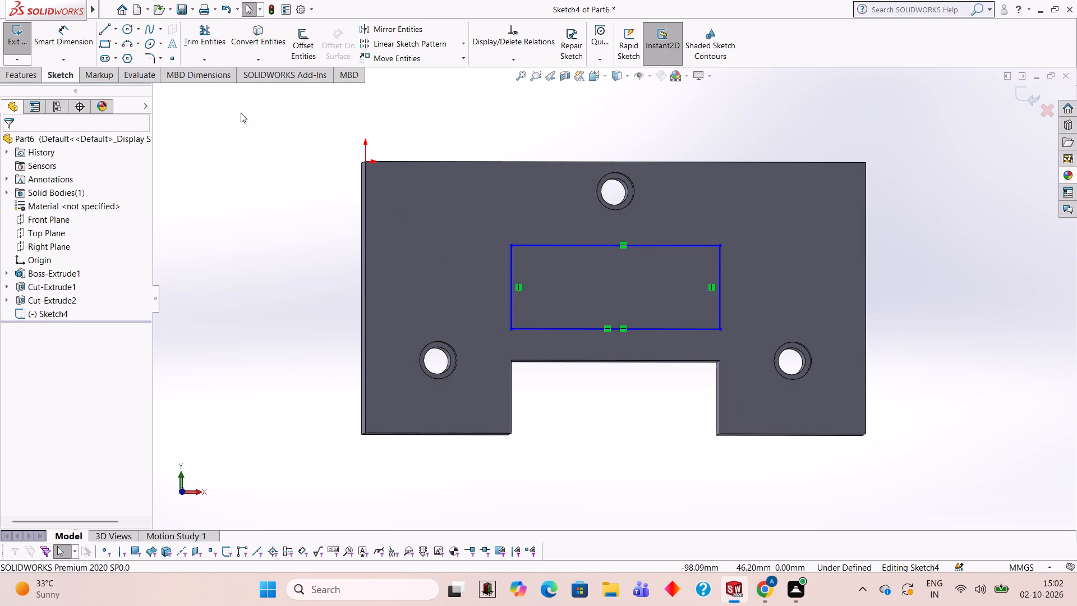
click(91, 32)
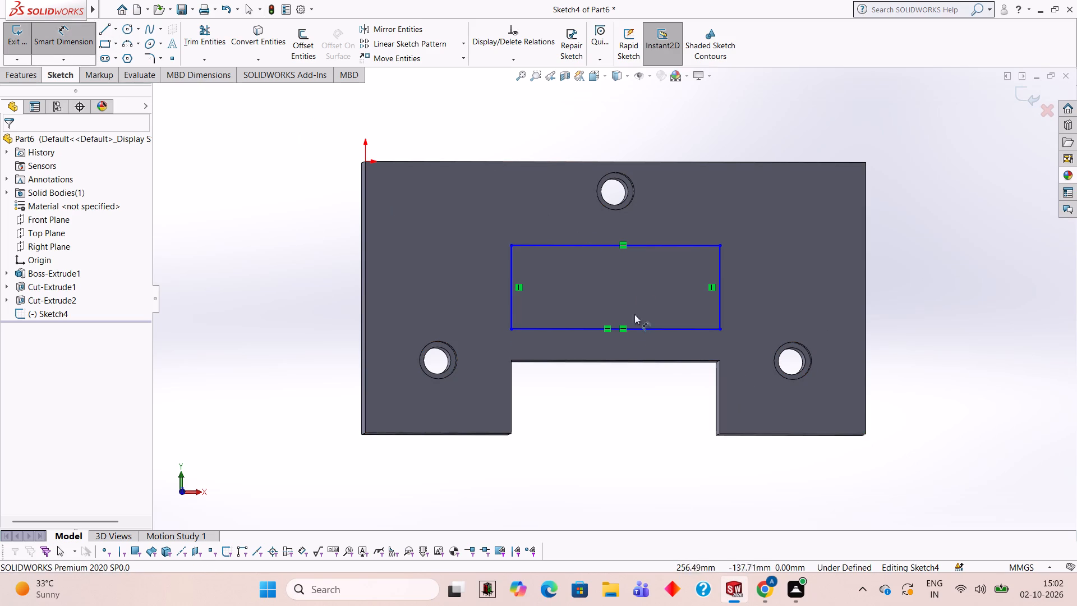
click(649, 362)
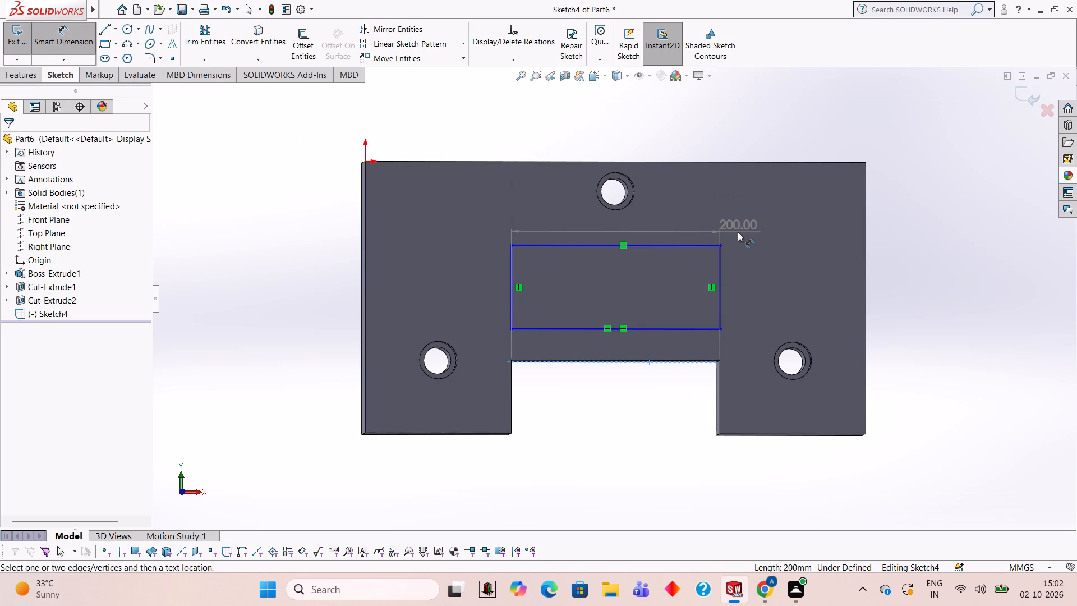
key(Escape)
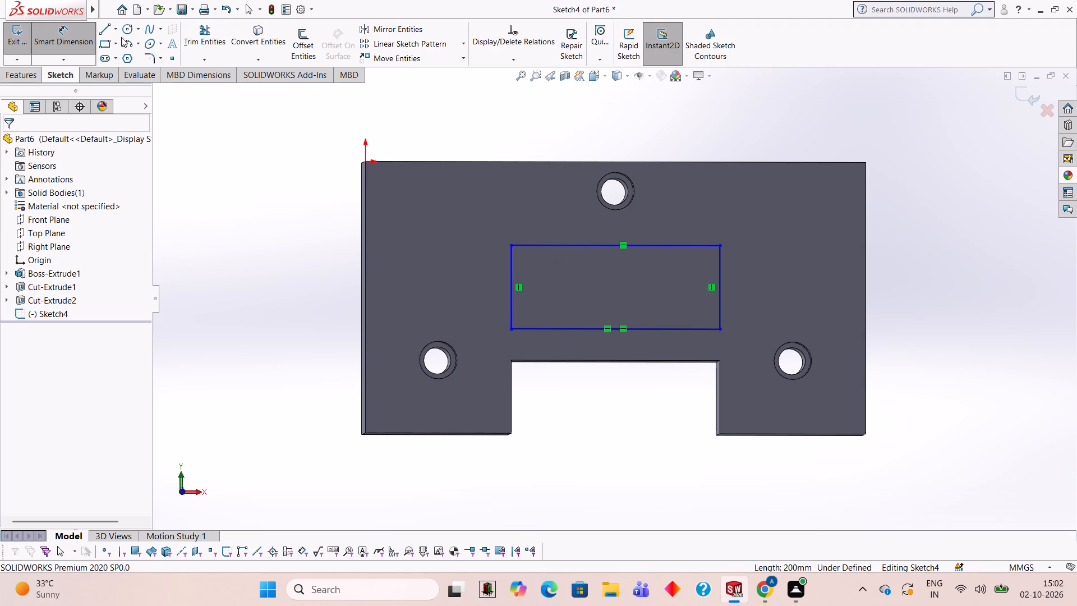
Trim away the rectangle's edge nearest the single upper hole and redraw it 20 mm farther up with connecting side lines.
click(215, 25)
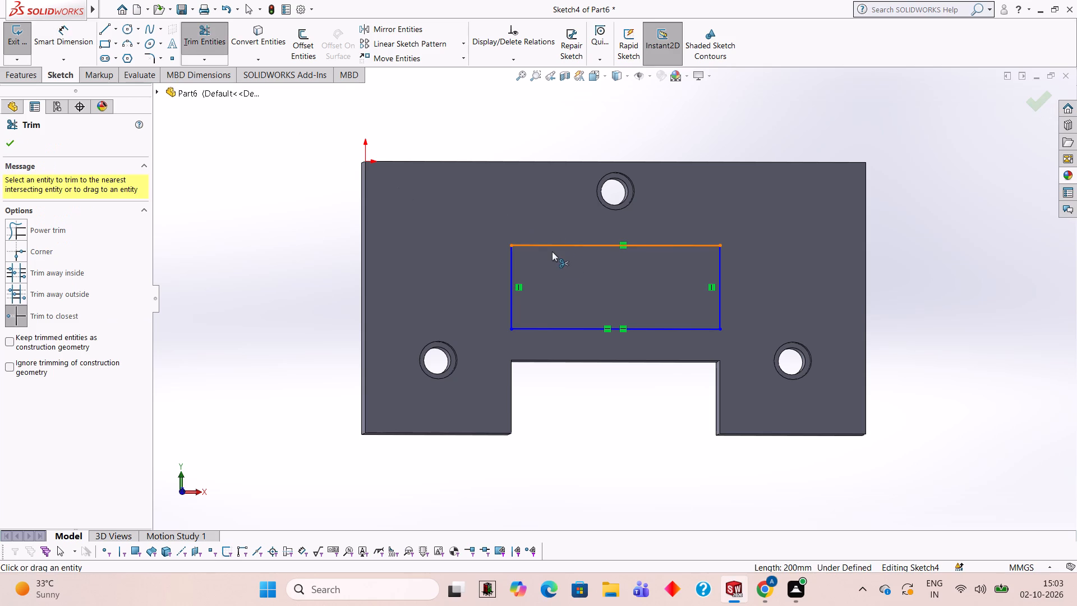
click(542, 246)
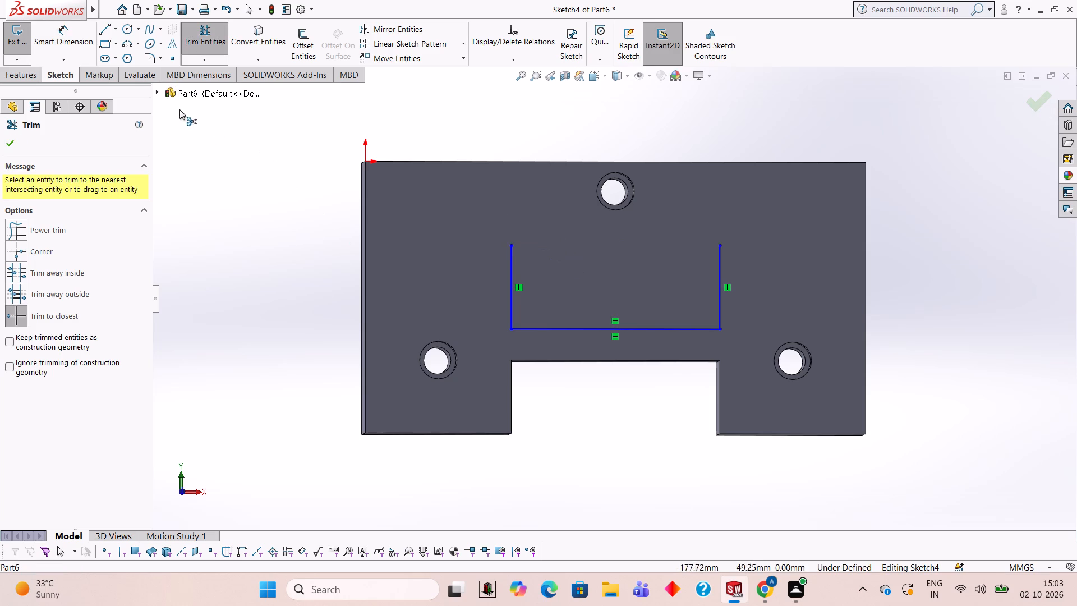
click(105, 33)
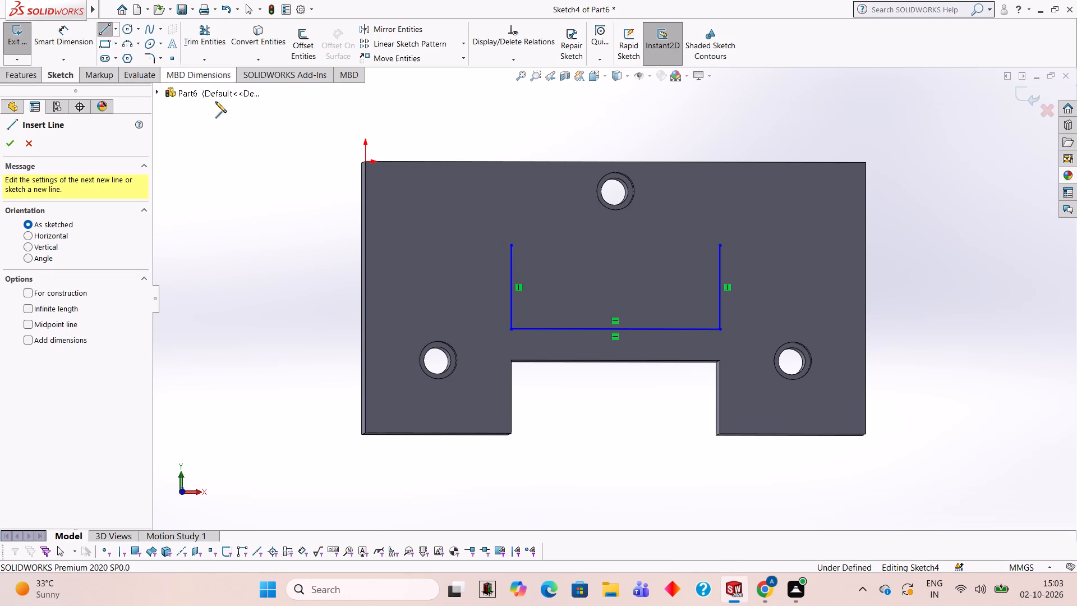
click(510, 244)
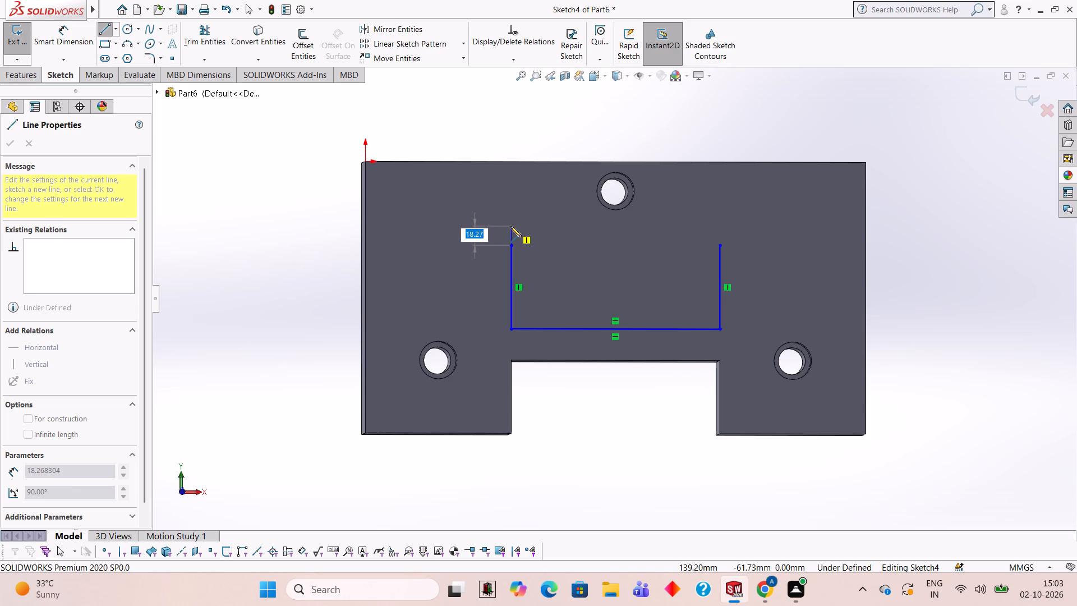
text(20)
key(Return)
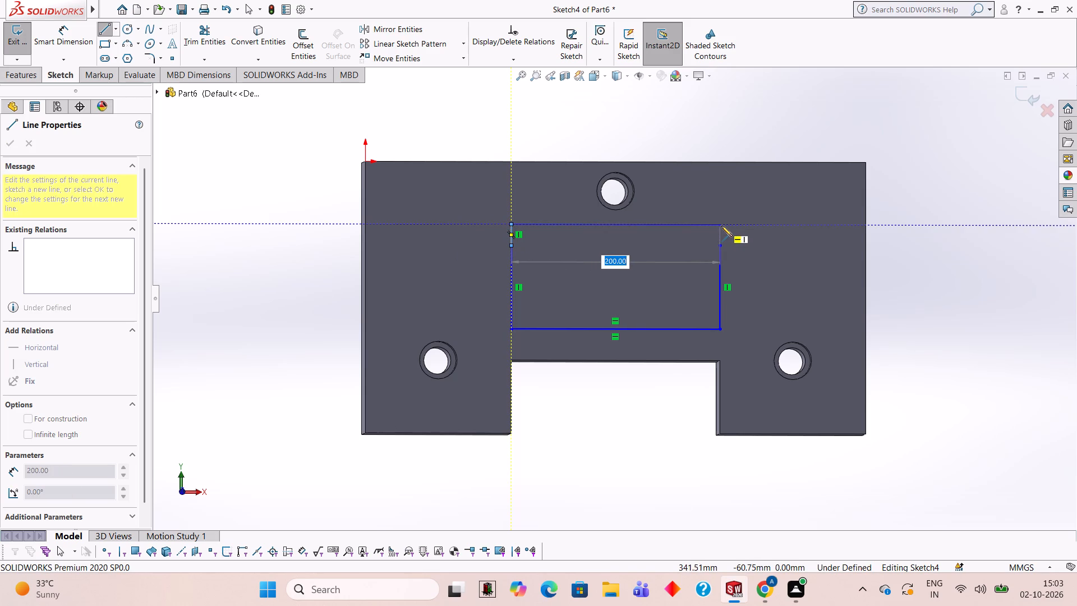
click(721, 226)
click(721, 244)
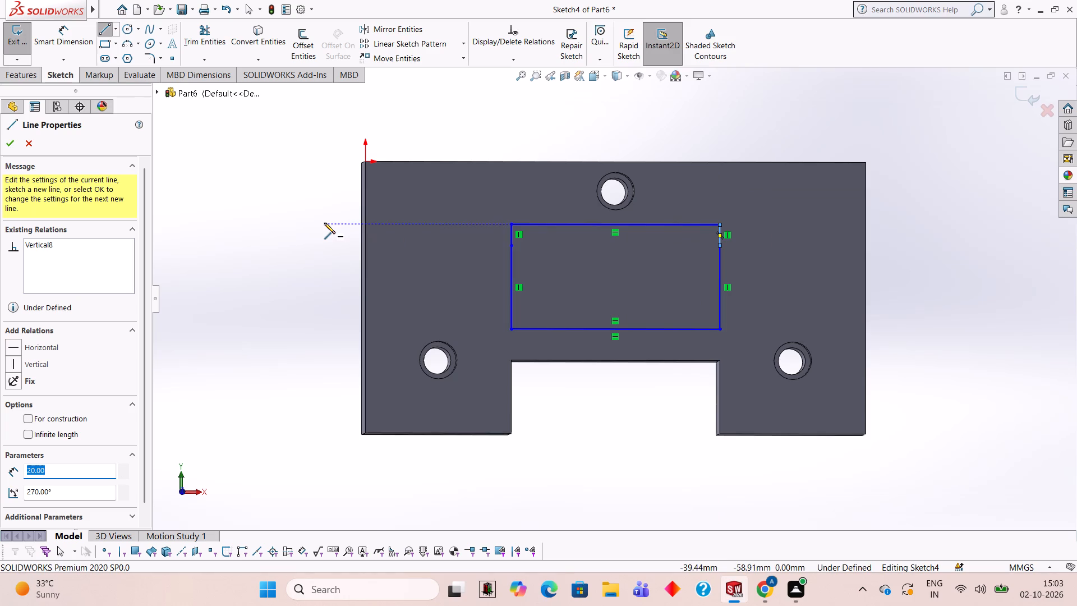
Start a blind boss extrusion of the enlarged rectangle region with a depth of 100 mm.
click(33, 78)
click(33, 33)
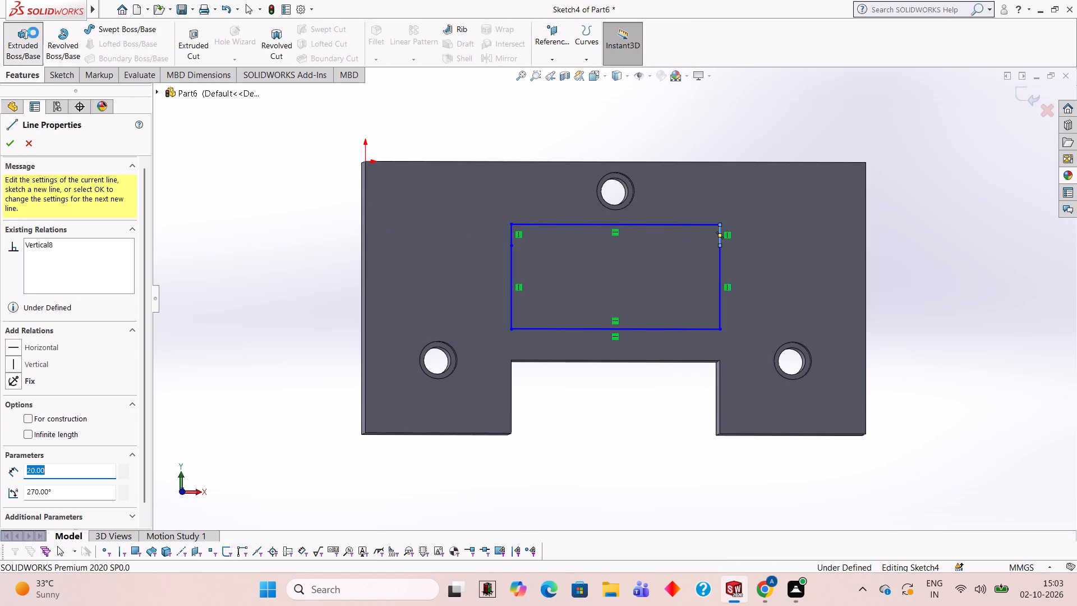
click(587, 258)
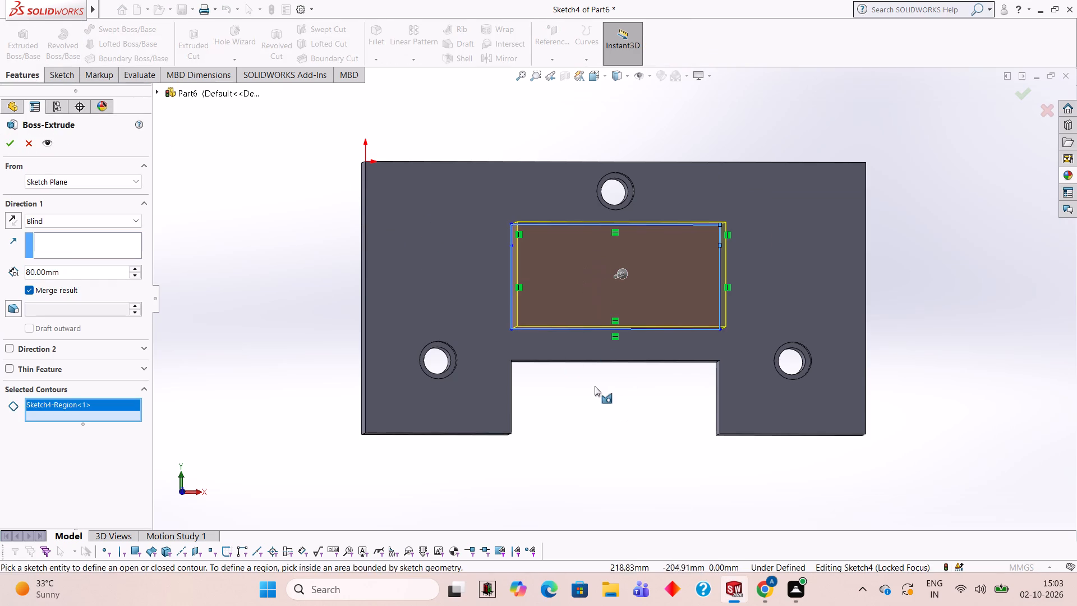
middle_drag(569, 404, 659, 412)
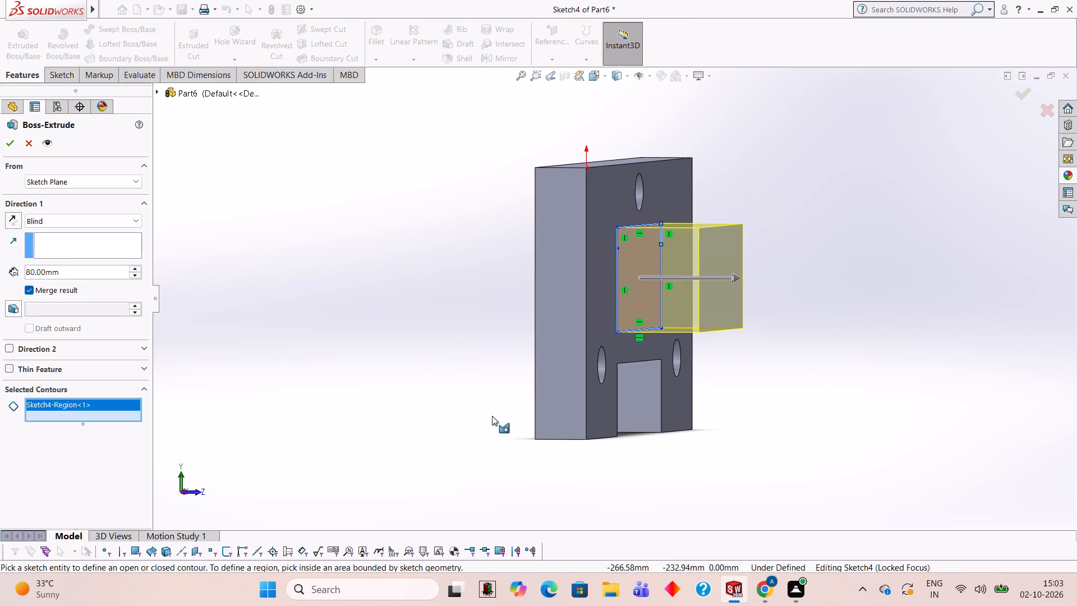
click(104, 265)
click(99, 271)
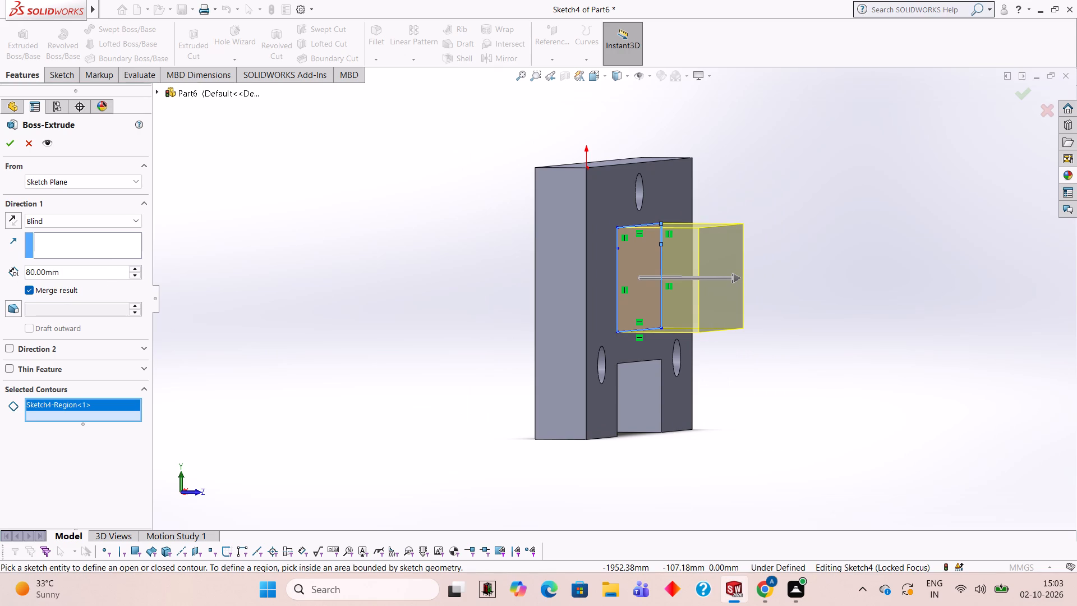
key(BackSpace)
key(BackSpace)
key(BackSpace)
key(BackSpace)
key(BackSpace)
key(BackSpace)
key(BackSpace)
key(BackSpace)
key(BackSpace)
key(BackSpace)
key(BackSpace)
key(BackSpace)
key(BackSpace)
key(BackSpace)
key(BackSpace)
key(BackSpace)
key(BackSpace)
key(BackSpace)
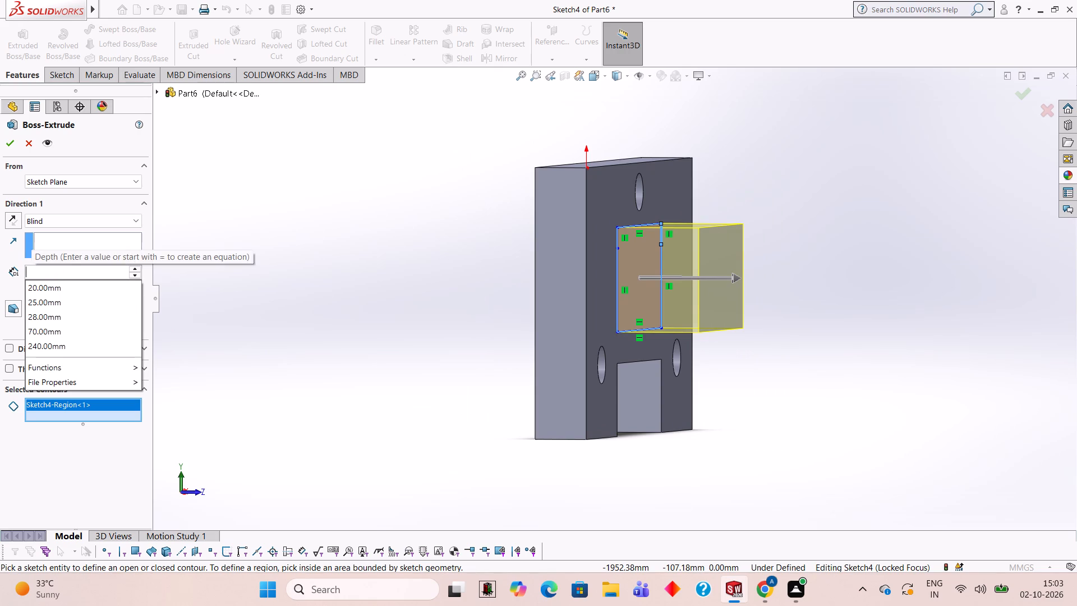
text(100)
key(Return)
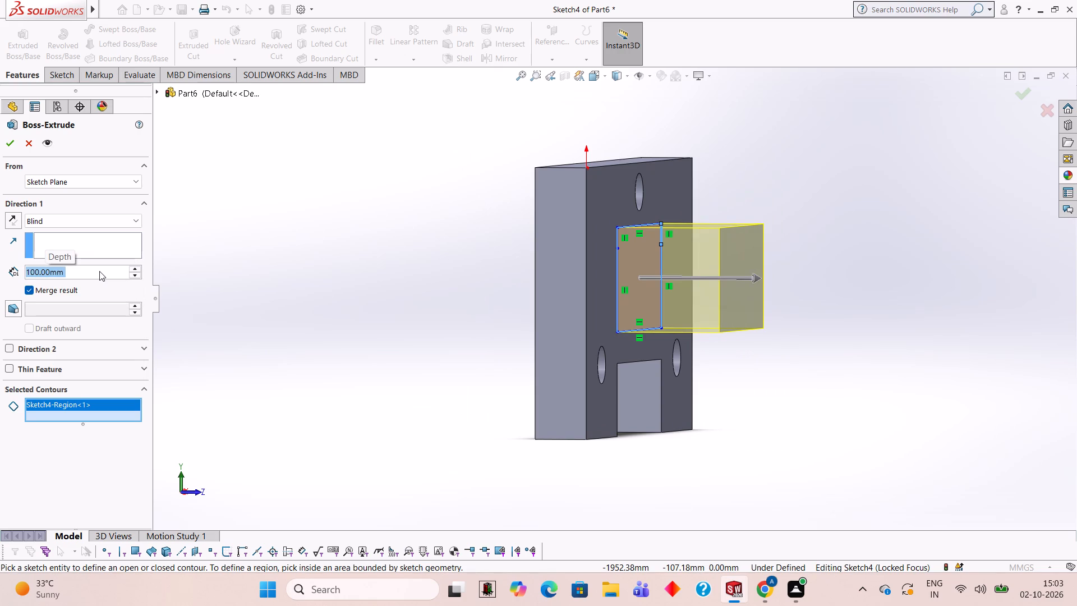
middle_drag(427, 387, 422, 364)
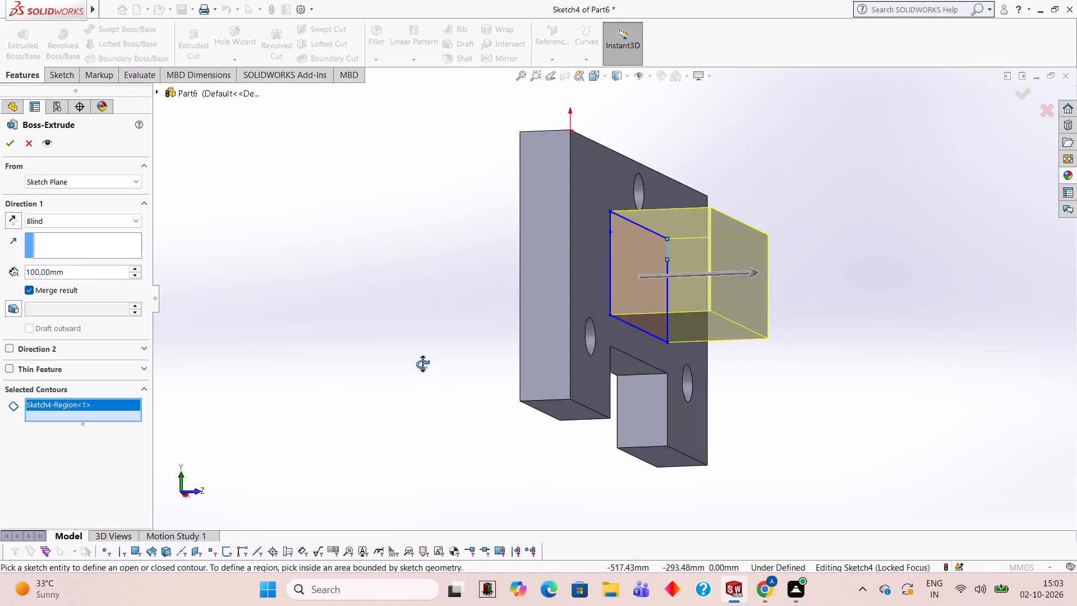
middle_drag(422, 364, 443, 376)
middle_drag(425, 352, 419, 368)
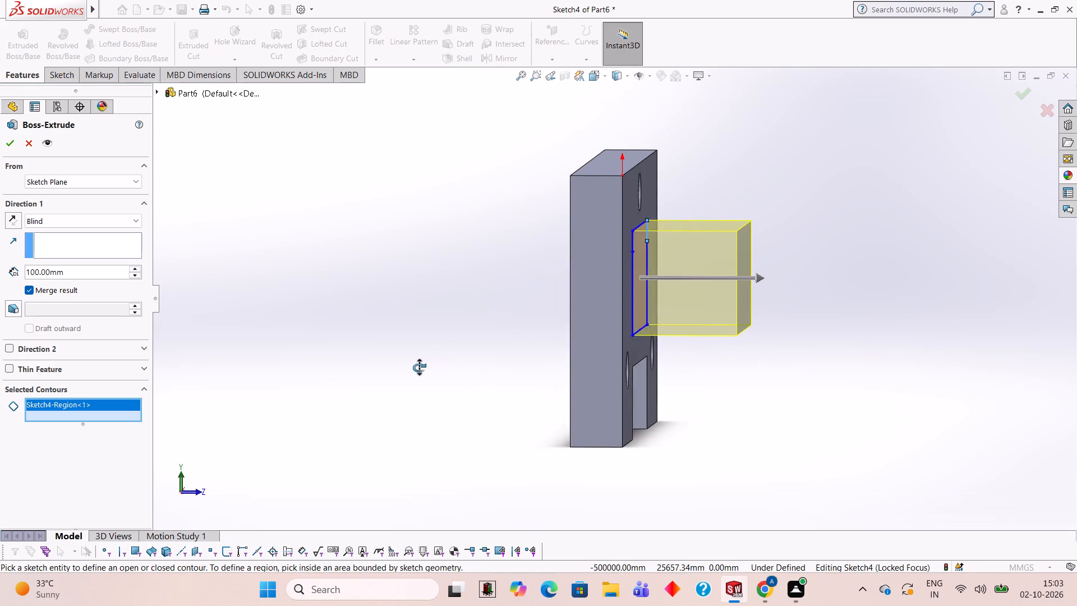
middle_drag(419, 368, 422, 369)
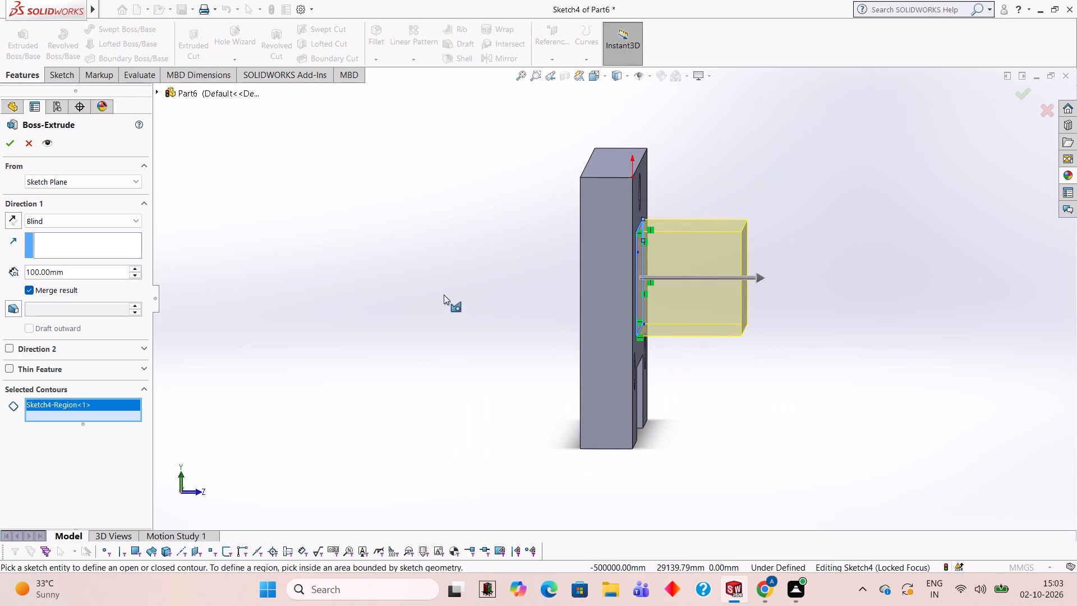
middle_click(440, 295)
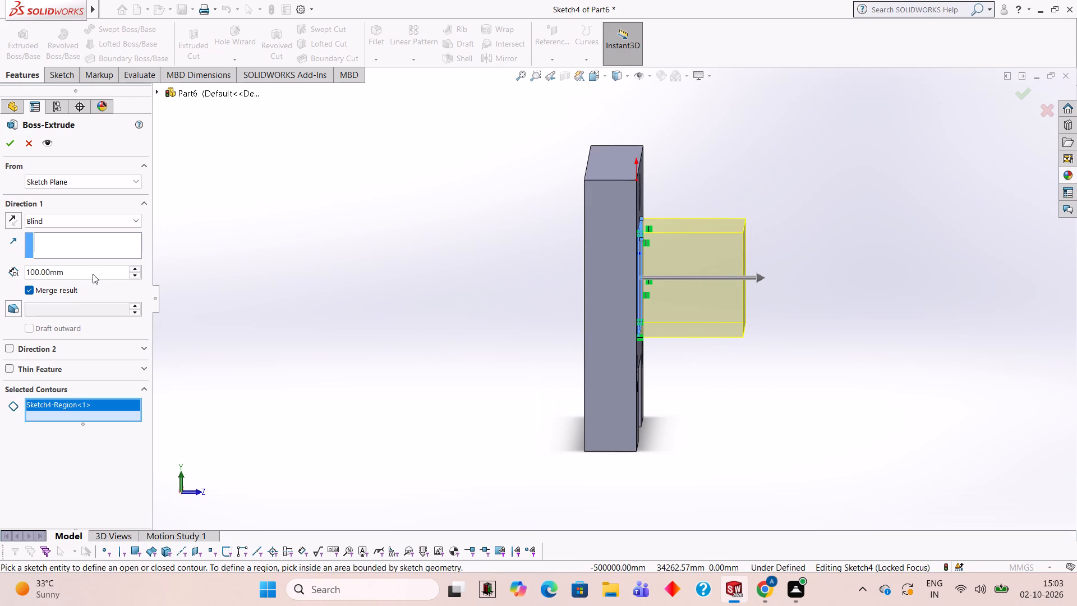
Set the boss extrusion's blind depth to 120 mm and finish the feature.
click(93, 274)
key(BackSpace)
key(BackSpace)
key(BackSpace)
key(BackSpace)
key(BackSpace)
key(BackSpace)
key(BackSpace)
key(BackSpace)
key(BackSpace)
text(120)
key(Return)
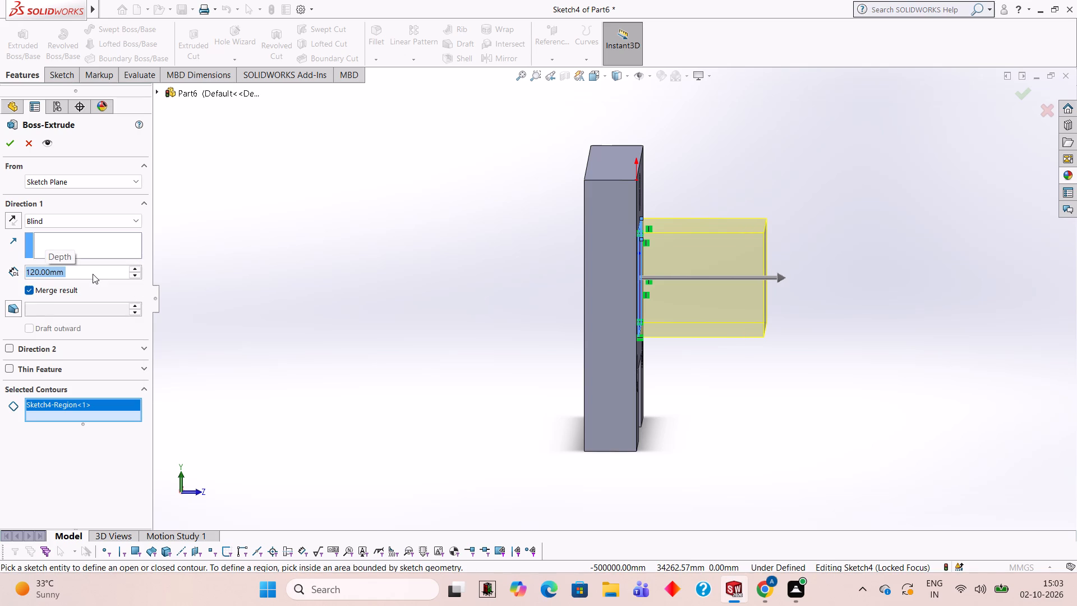
click(12, 141)
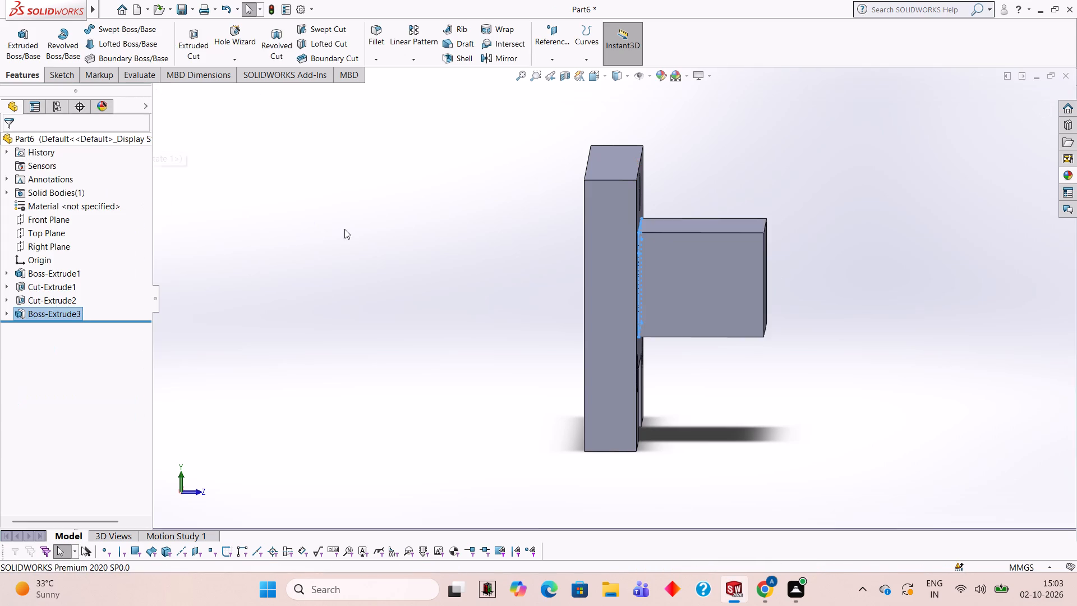
Start a sketch on the boss's long side face above the notch and view it face-on.
click(344, 229)
middle_drag(395, 249, 316, 277)
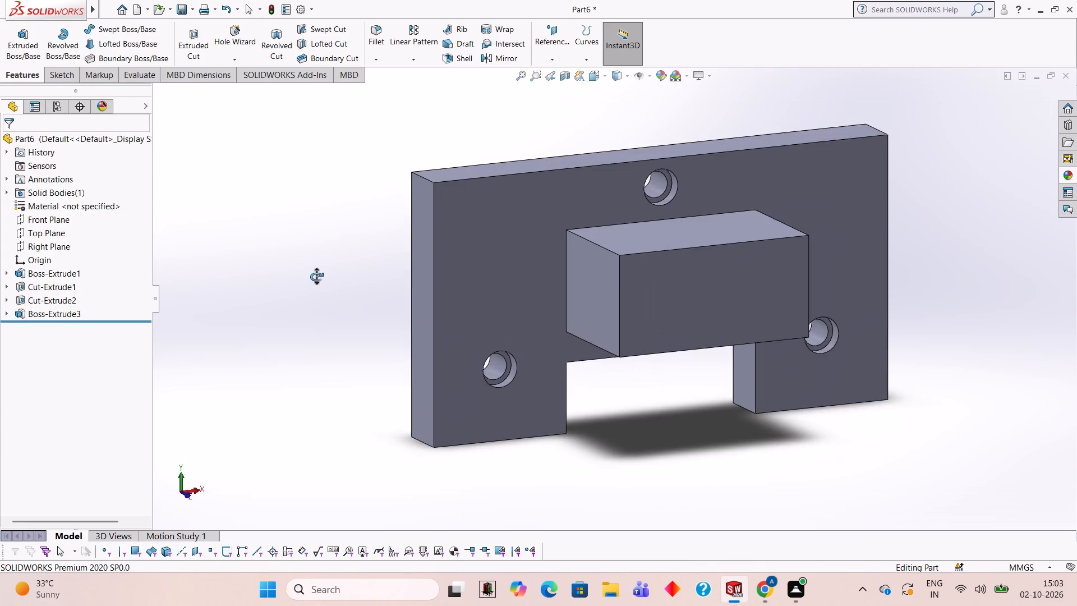
middle_drag(316, 277, 316, 237)
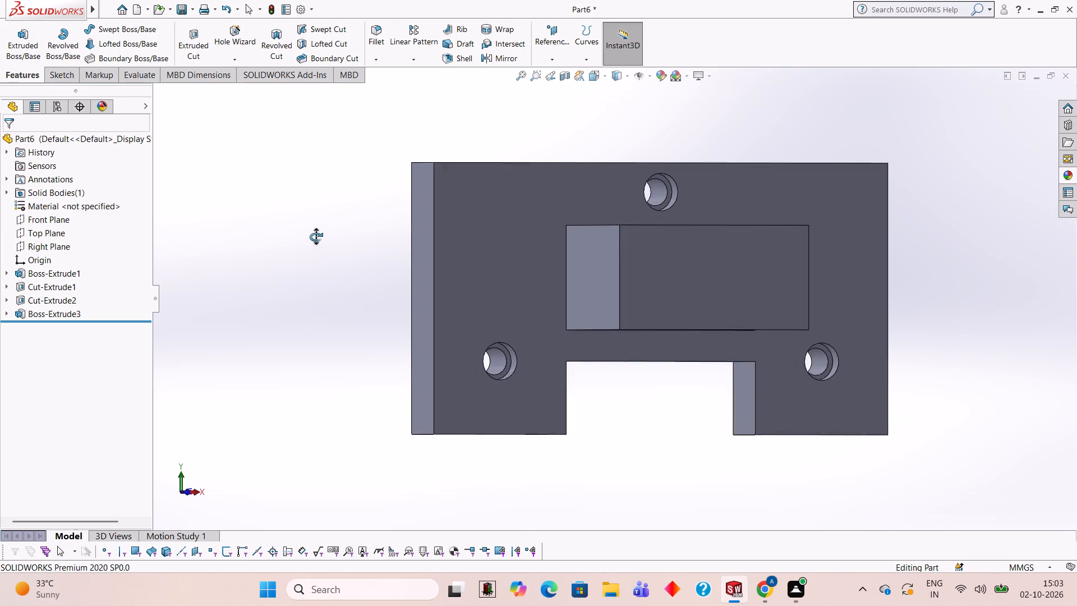
middle_drag(316, 237, 303, 229)
middle_drag(703, 308, 672, 310)
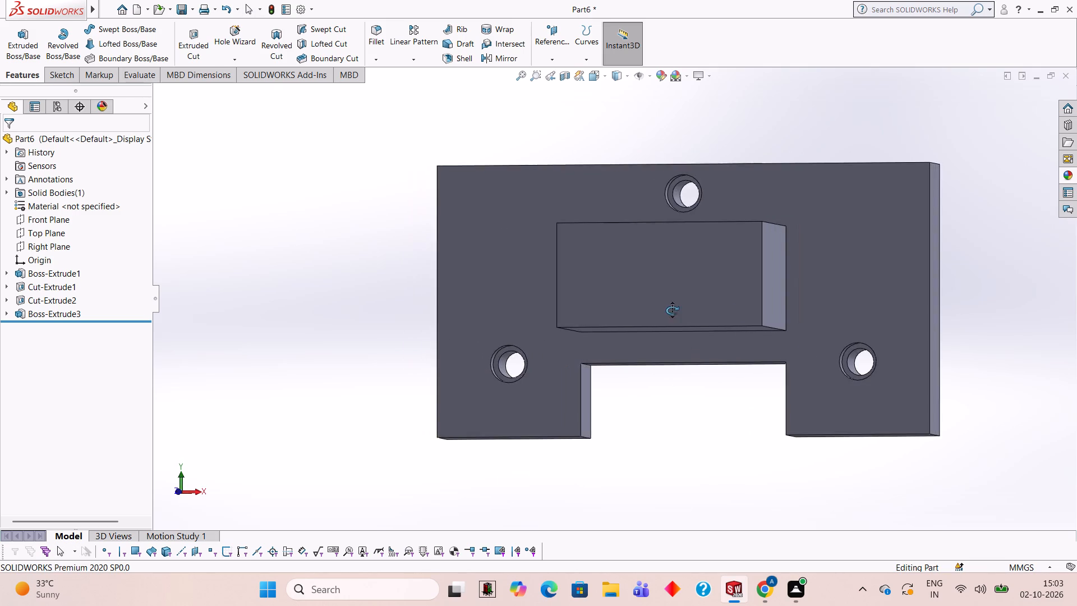
middle_drag(672, 310, 687, 221)
middle_drag(699, 322, 698, 207)
middle_drag(698, 207, 730, 328)
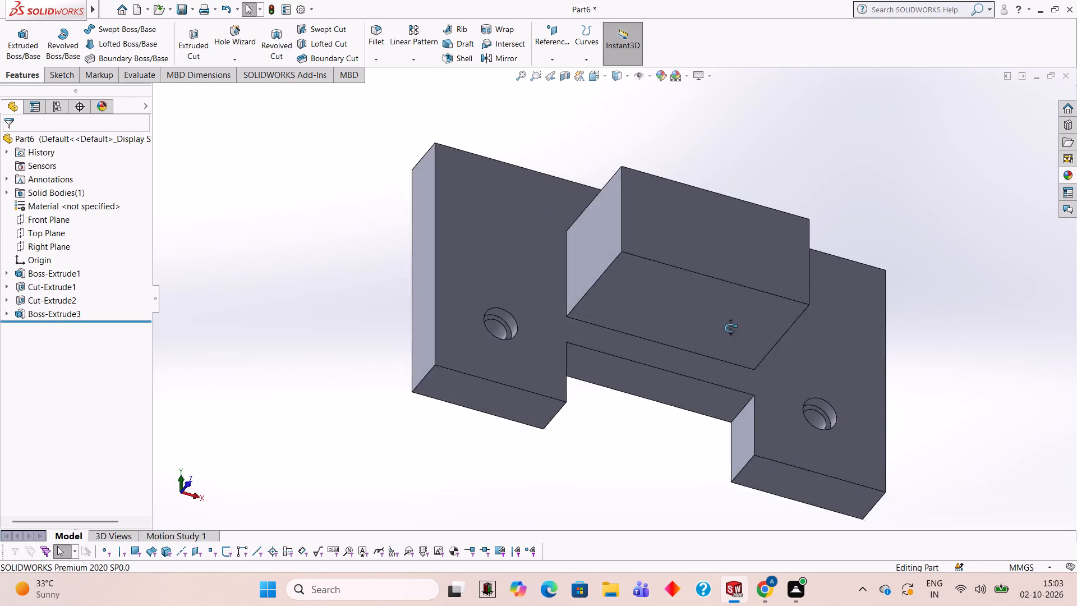
middle_drag(730, 328, 694, 251)
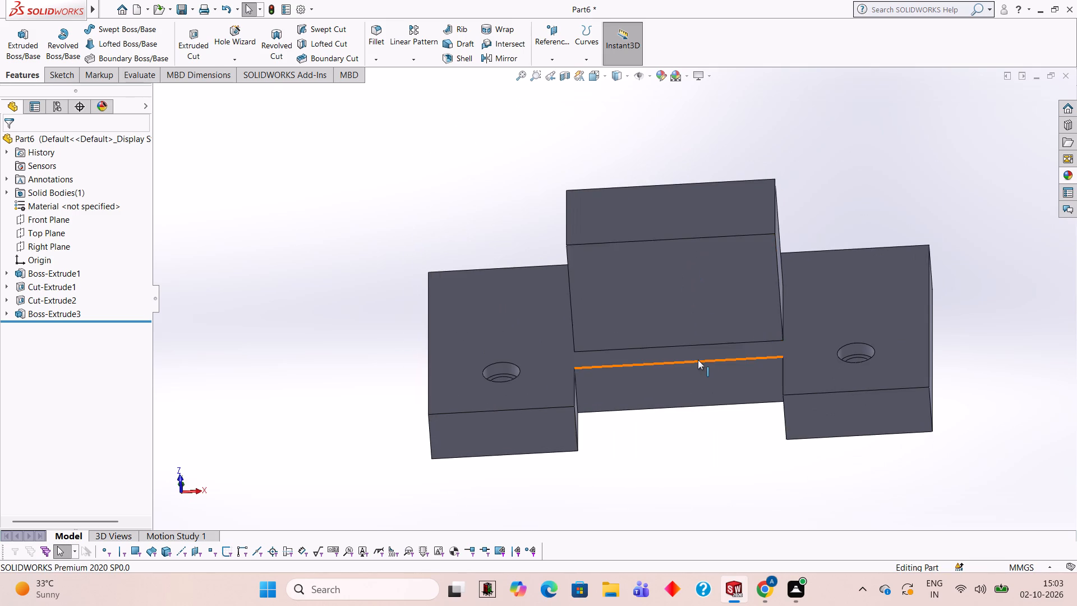
click(701, 276)
click(755, 241)
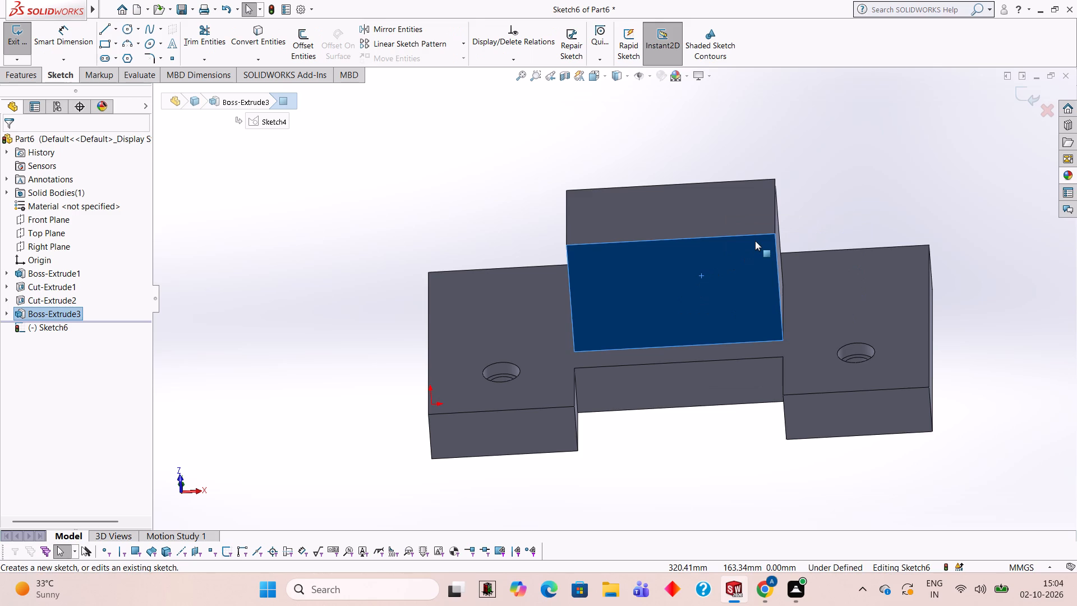
key(ctrl+8)
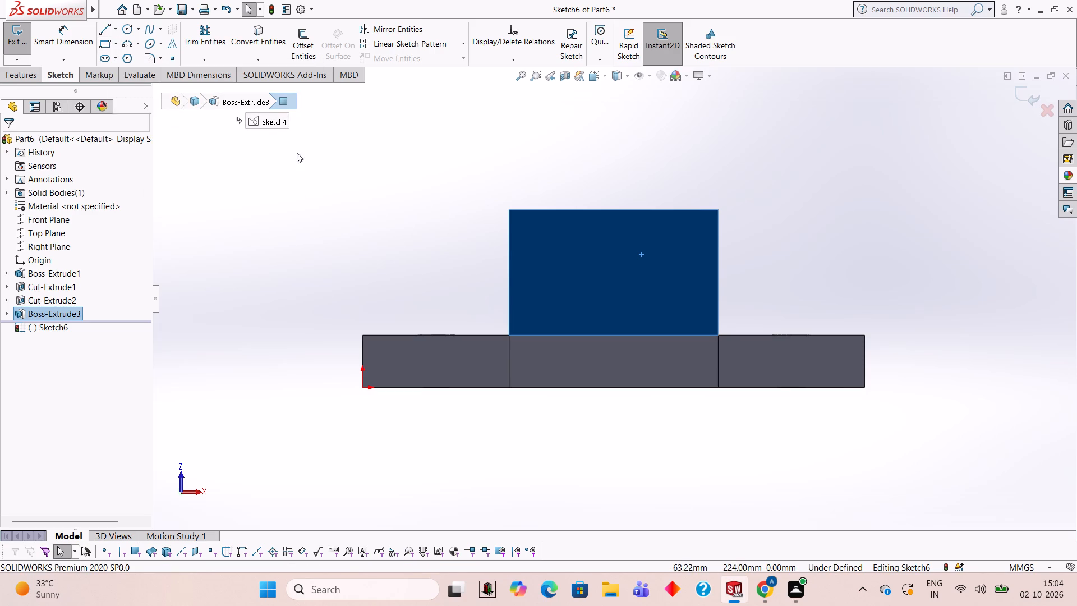
Outline the boss's long side face with a closed 200 x 120 mm rectangle of four lines along its edges.
click(109, 25)
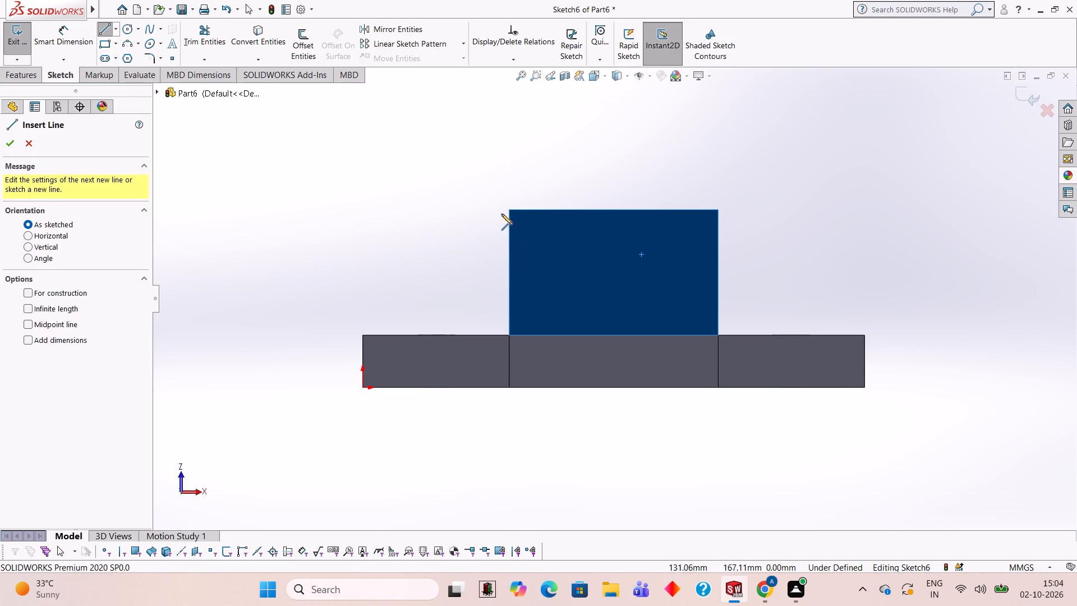
click(510, 211)
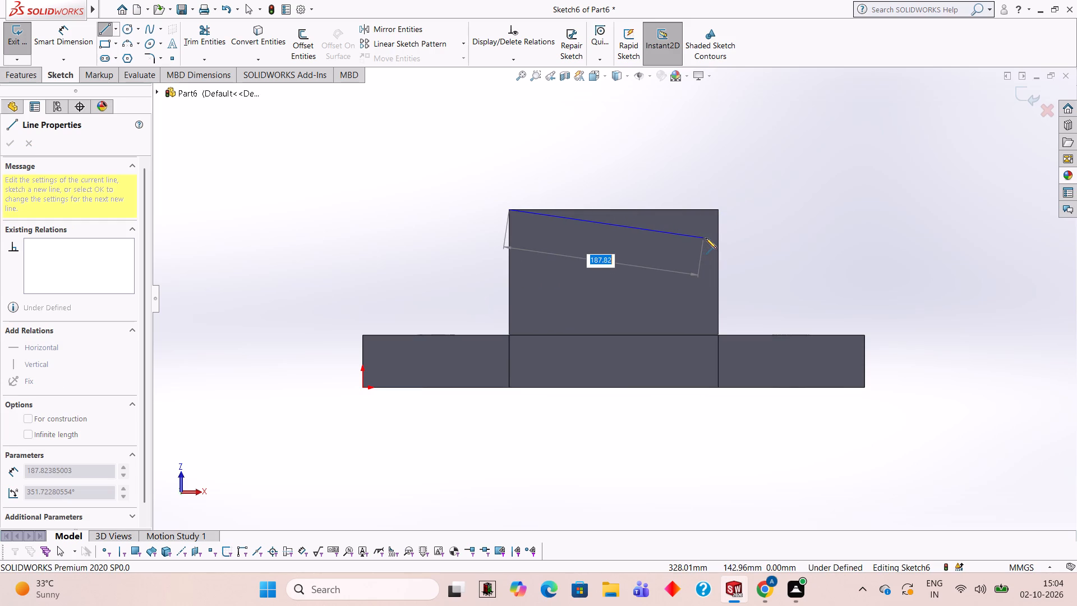
click(718, 209)
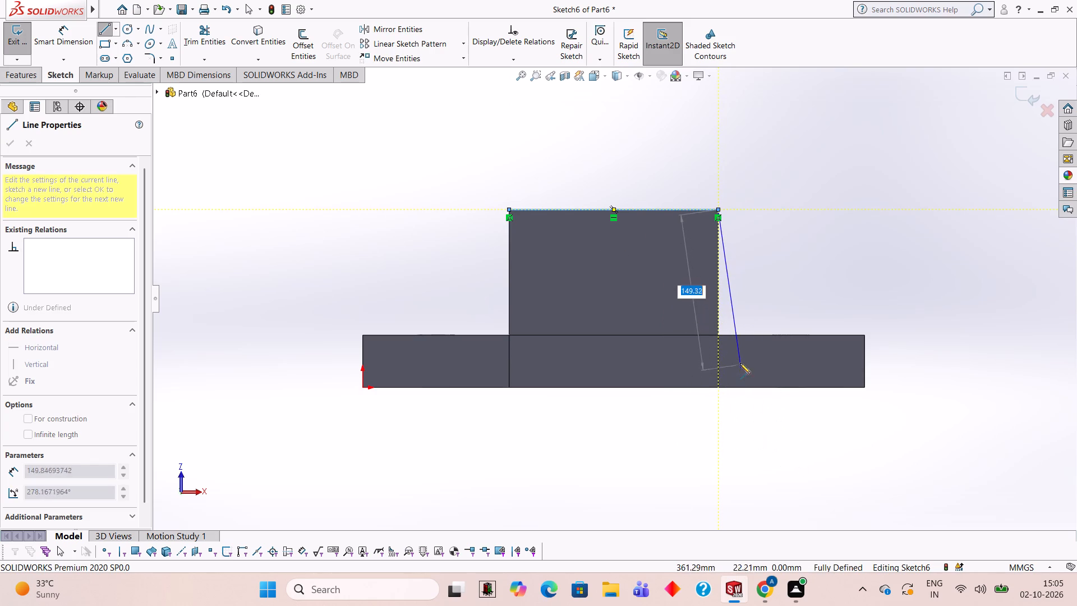
click(719, 333)
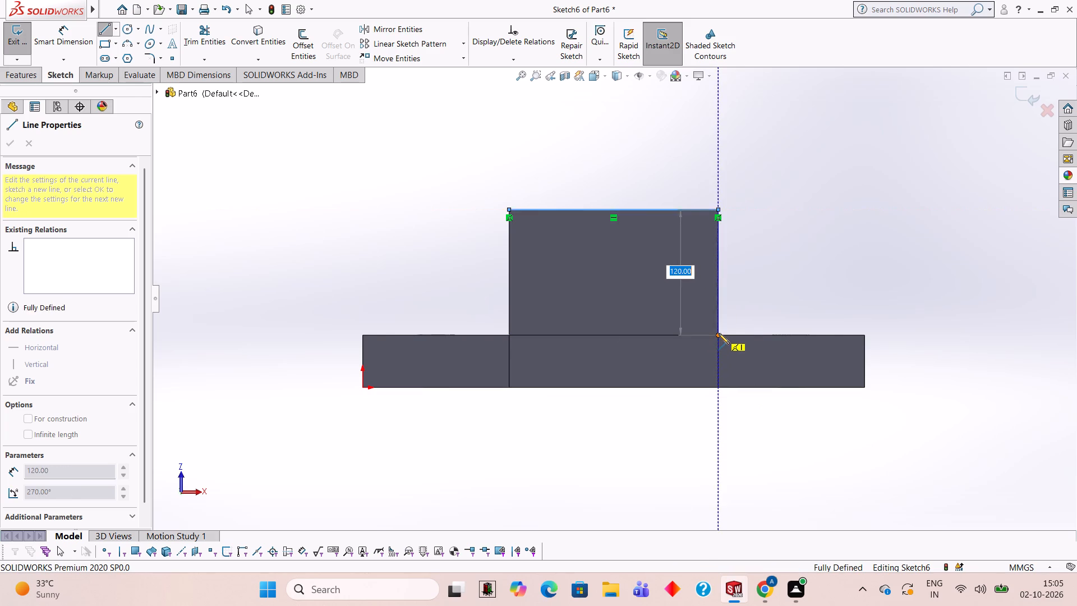
click(509, 335)
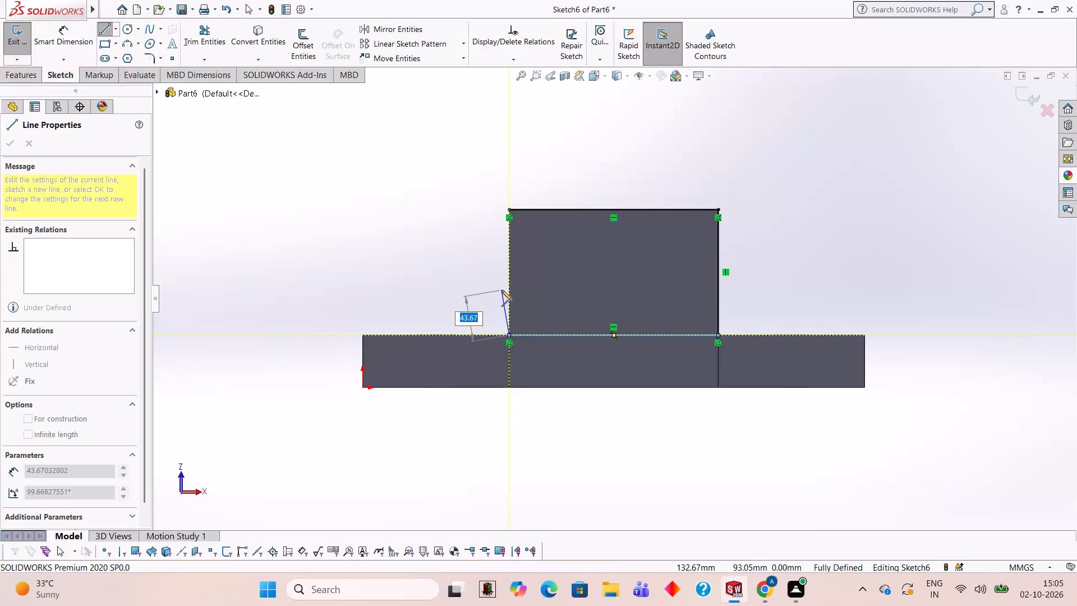
click(509, 210)
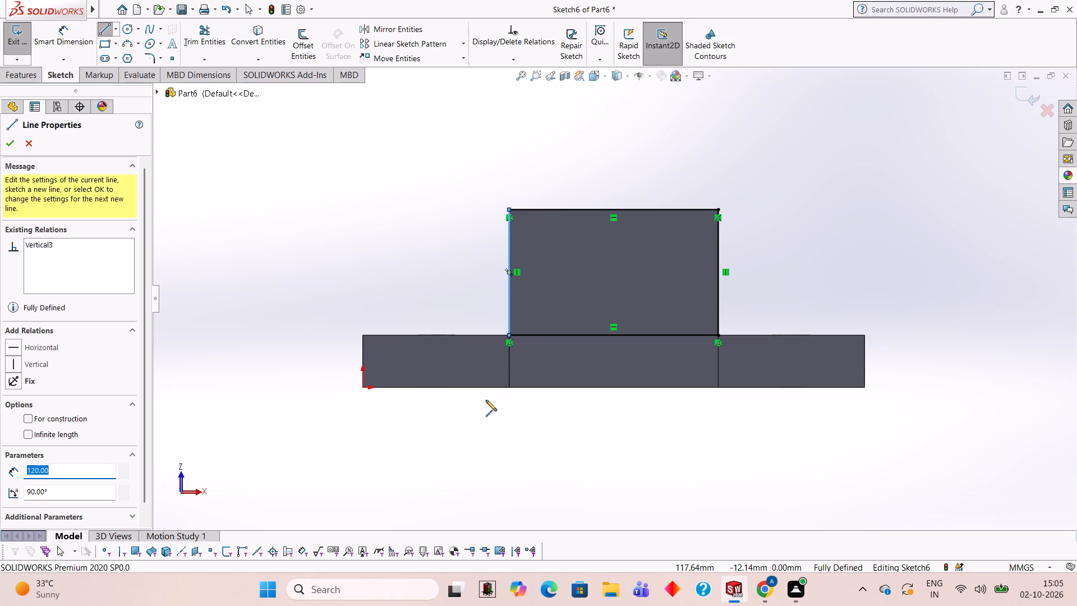
Extrude the 200 x 120 mm outline outward as a blind boss 20 mm deep, merged with the existing body.
middle_drag(651, 335, 660, 383)
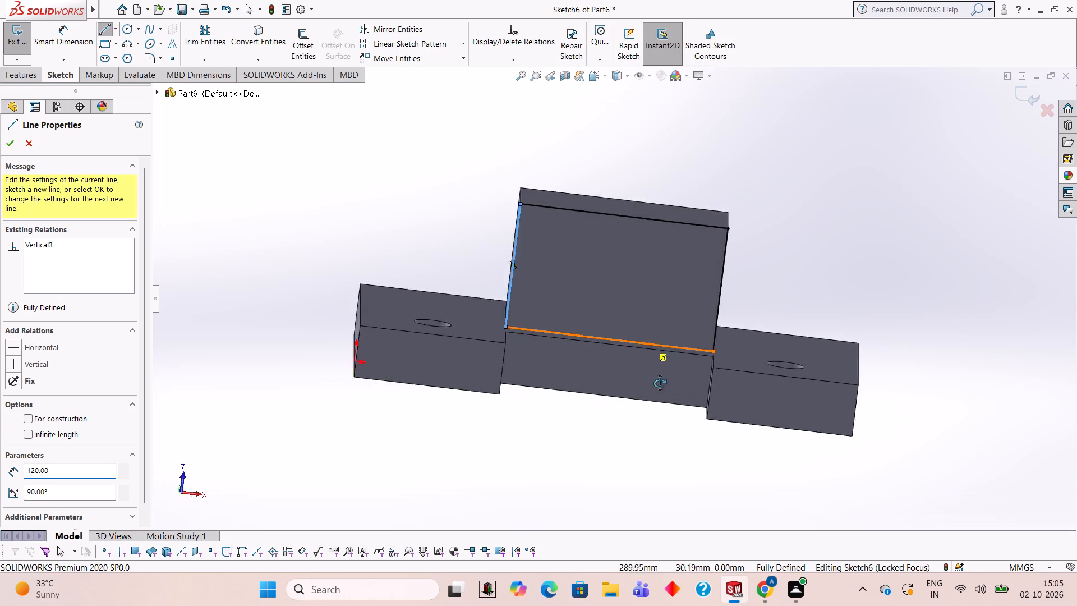
middle_drag(660, 383, 638, 456)
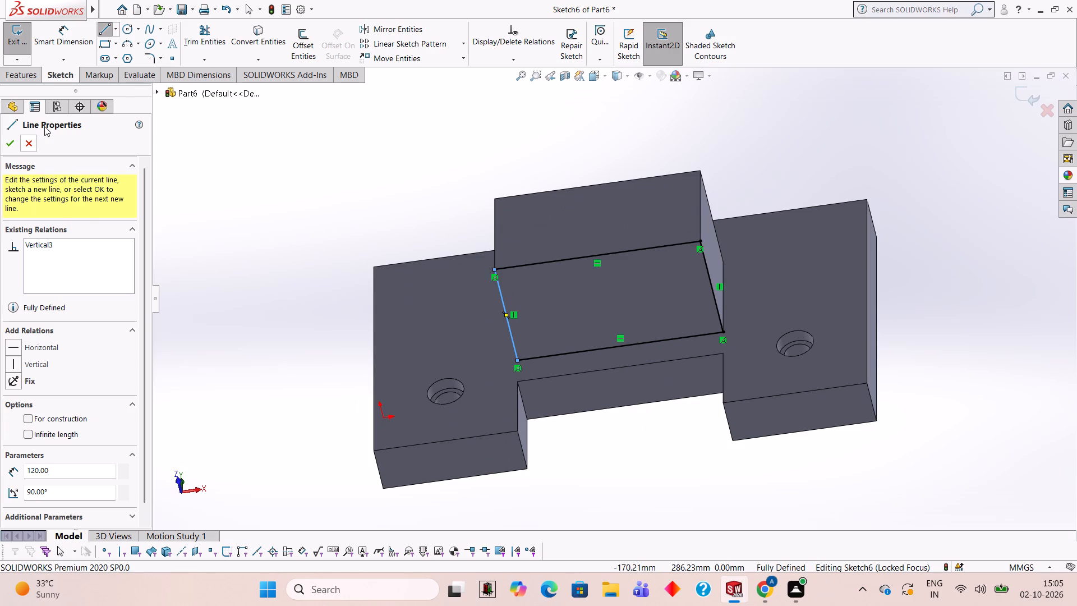
click(17, 80)
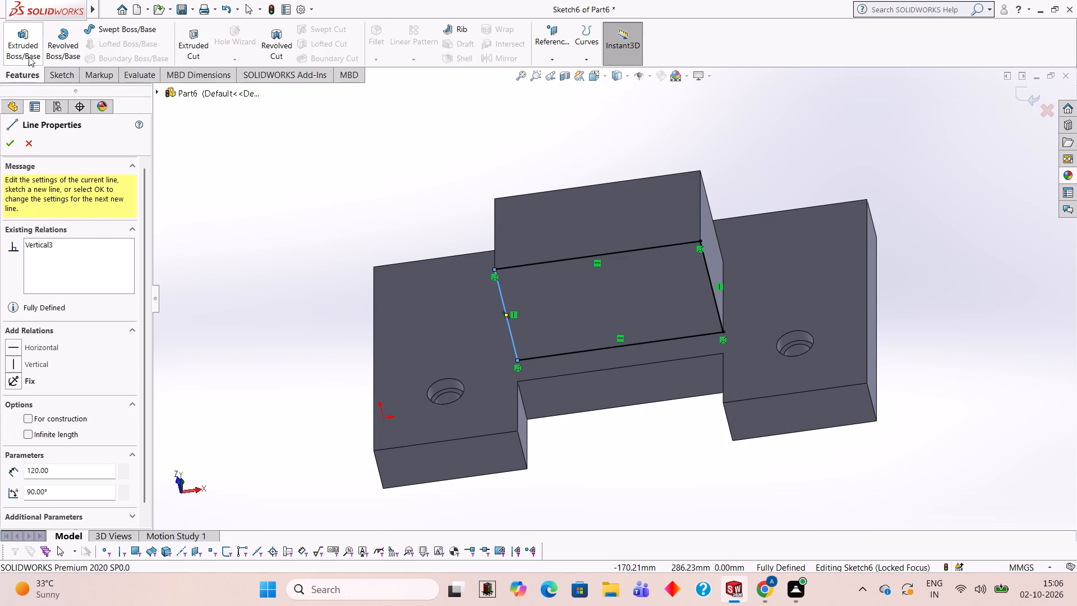
click(30, 57)
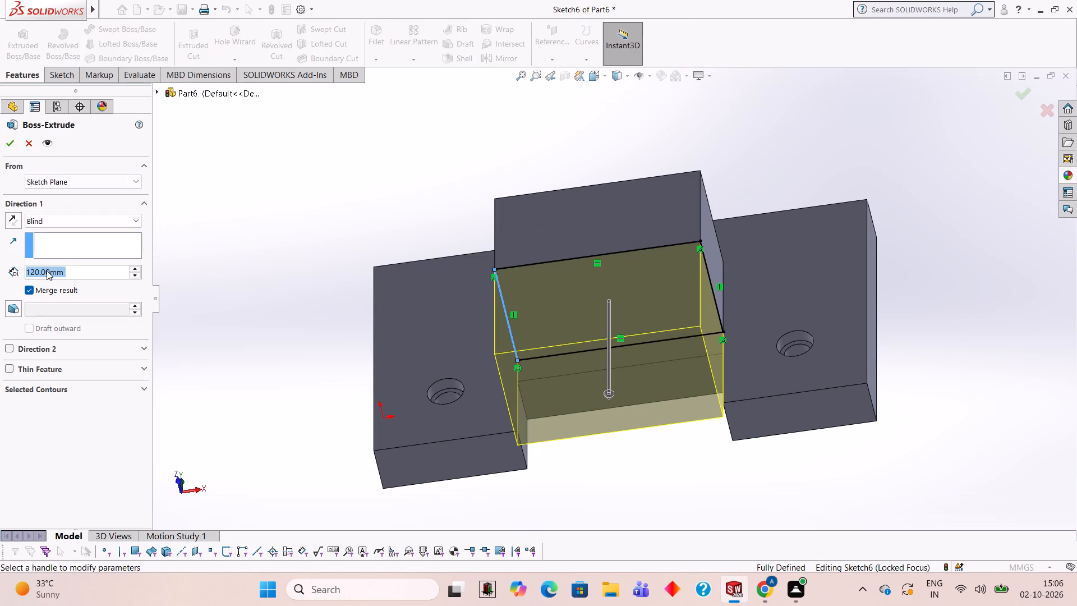
text(20)
key(Return)
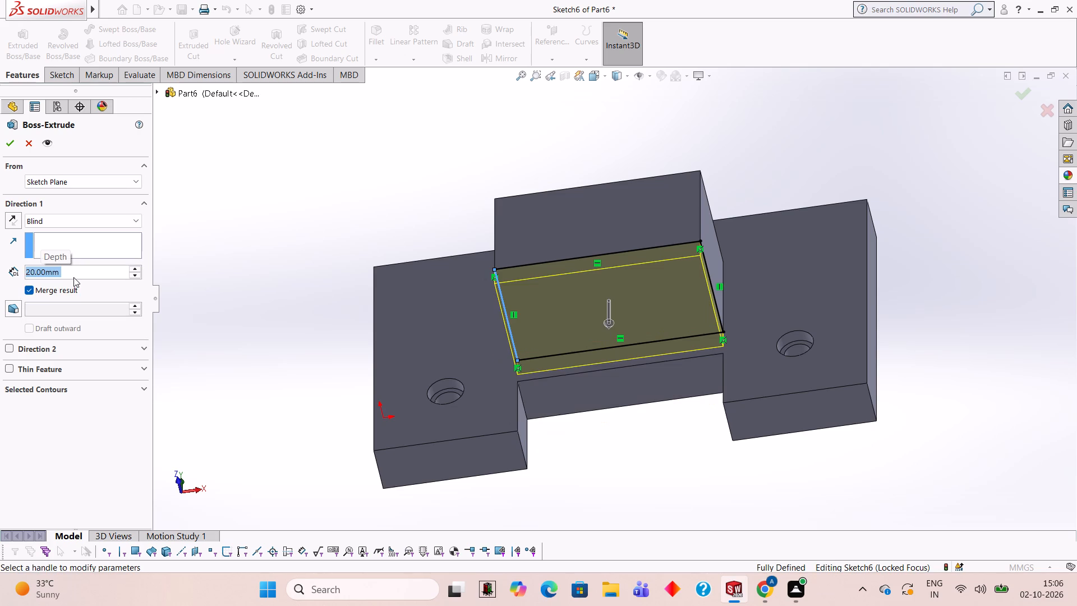
middle_drag(413, 392, 553, 476)
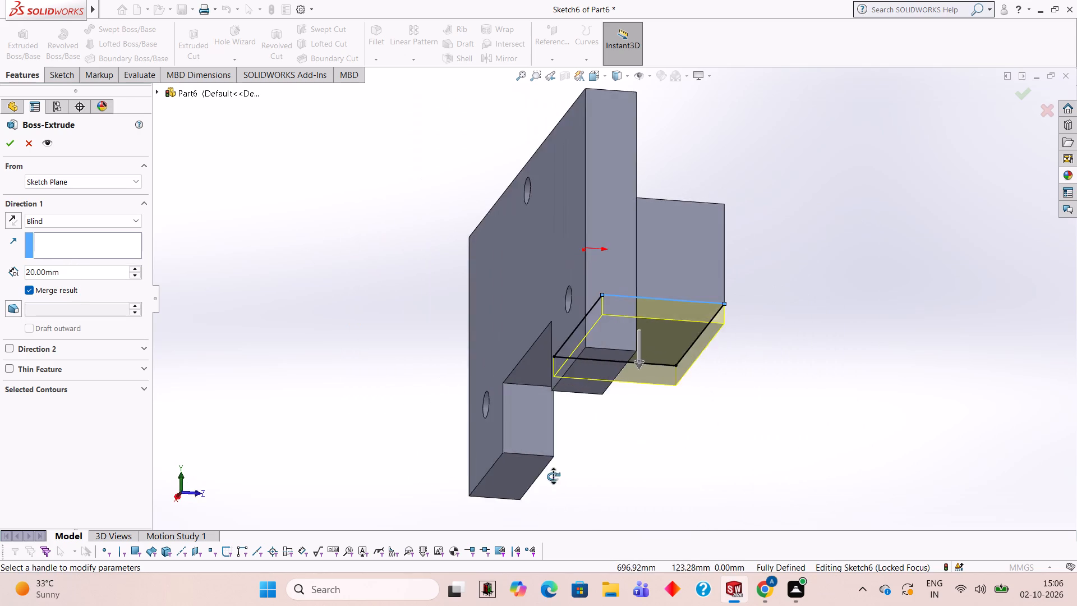
middle_drag(553, 476, 528, 462)
middle_drag(497, 258, 501, 309)
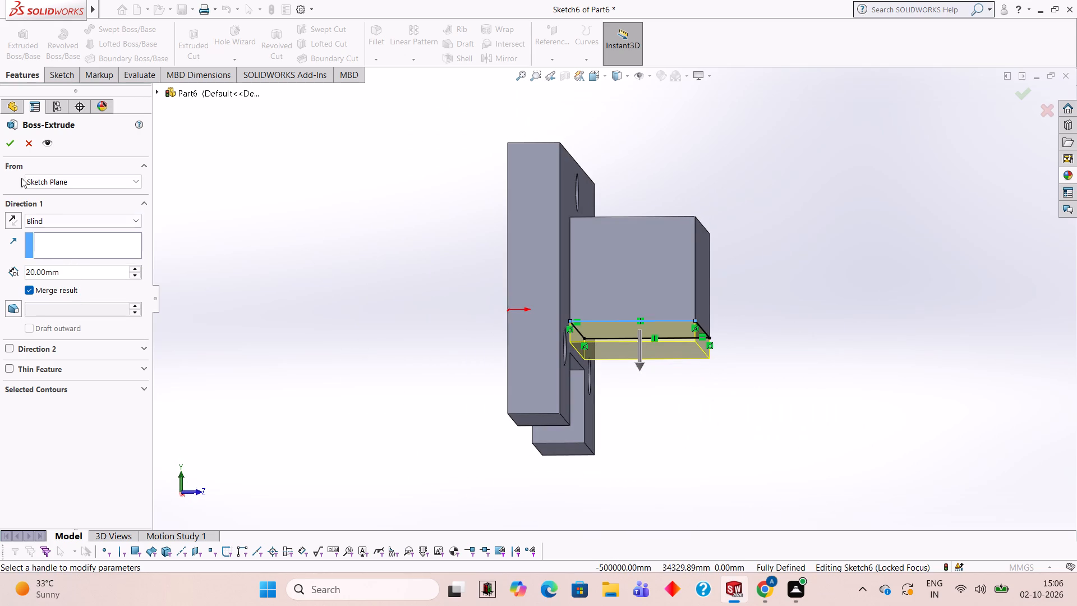
click(7, 147)
click(285, 247)
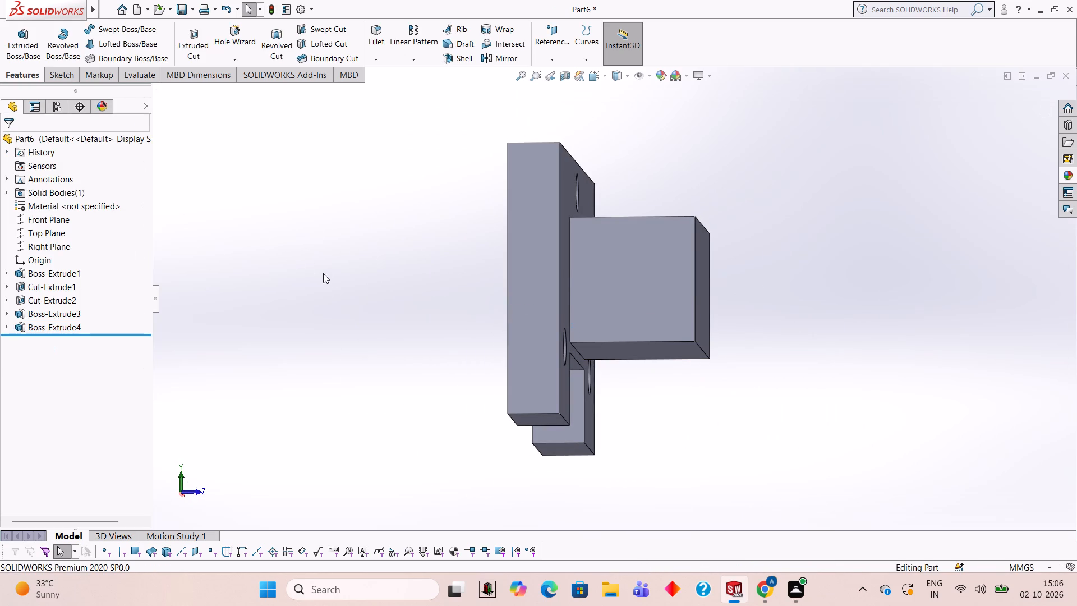
Start a sketch on the boss's square end face nearest the origin and draw a 50 mm line perpendicular from the plate-side edge's midpoint.
middle_drag(330, 276, 309, 290)
middle_drag(477, 300, 316, 320)
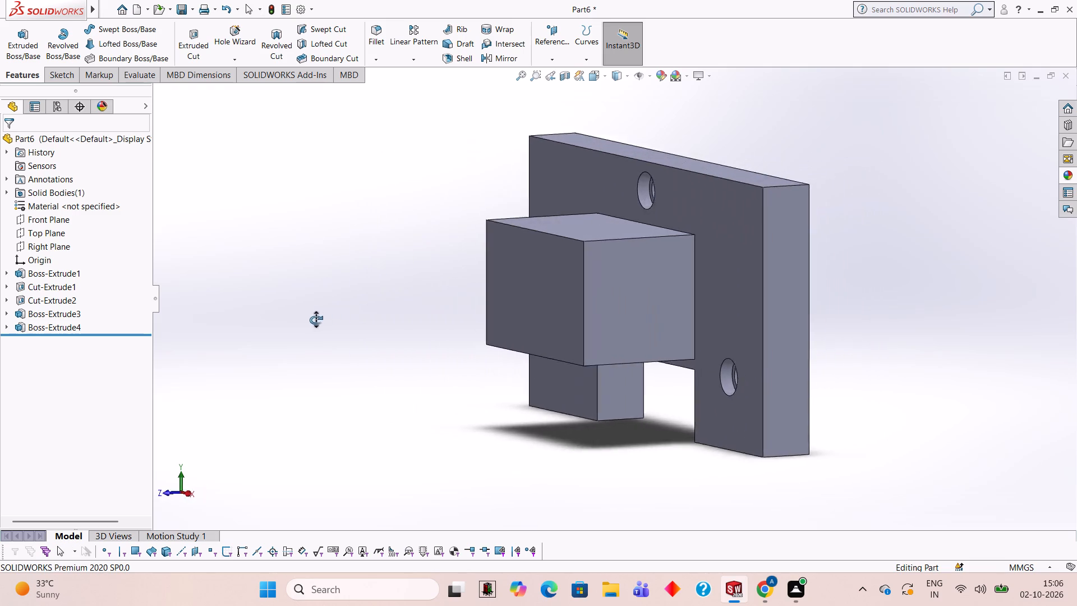
middle_drag(316, 320, 495, 300)
click(620, 283)
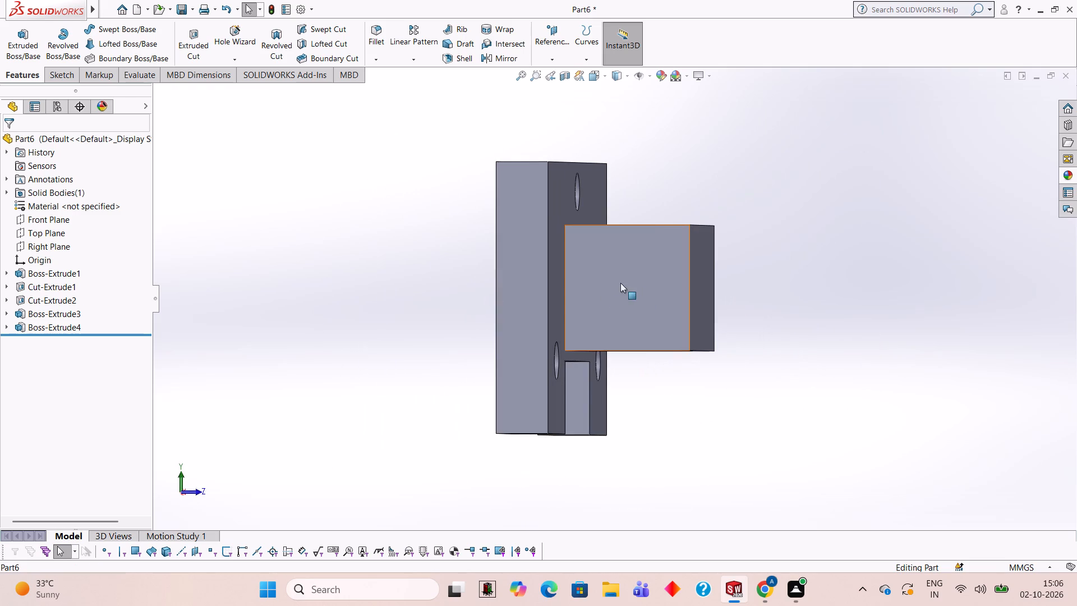
click(666, 250)
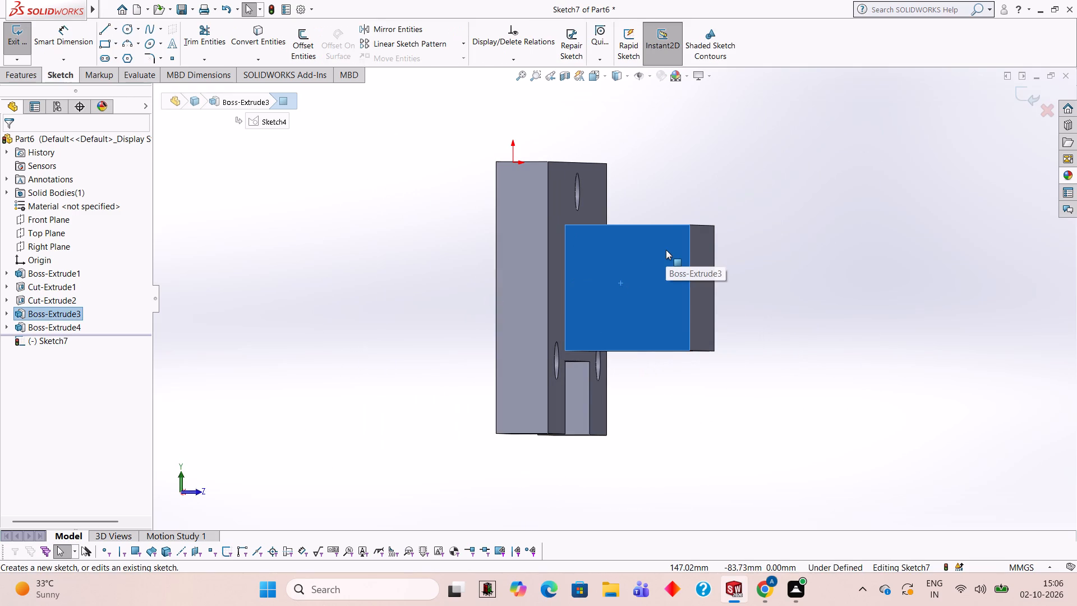
key(ctrl+8)
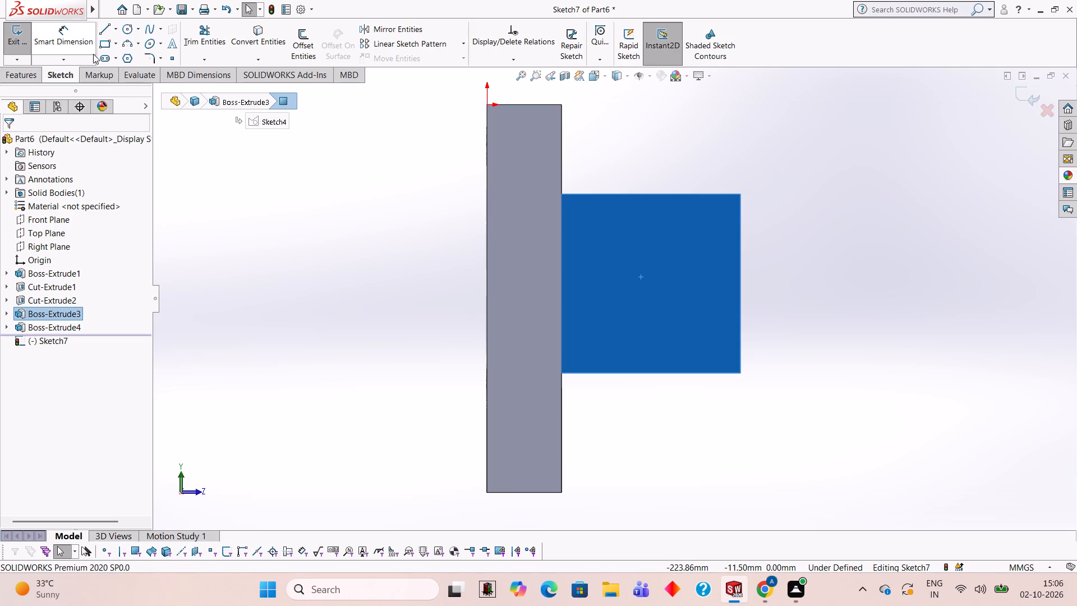
click(102, 35)
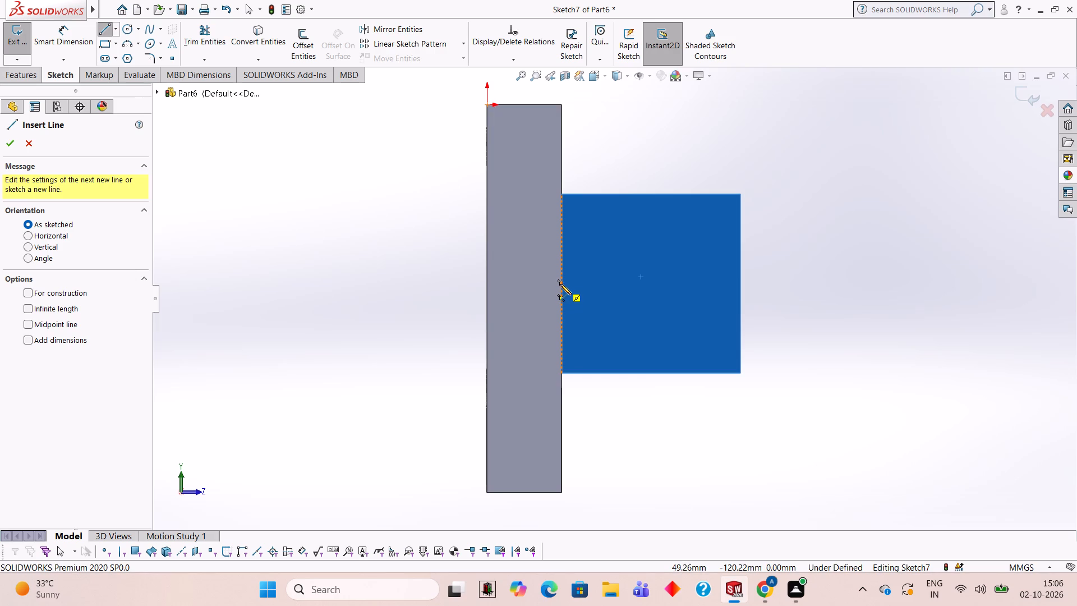
click(560, 283)
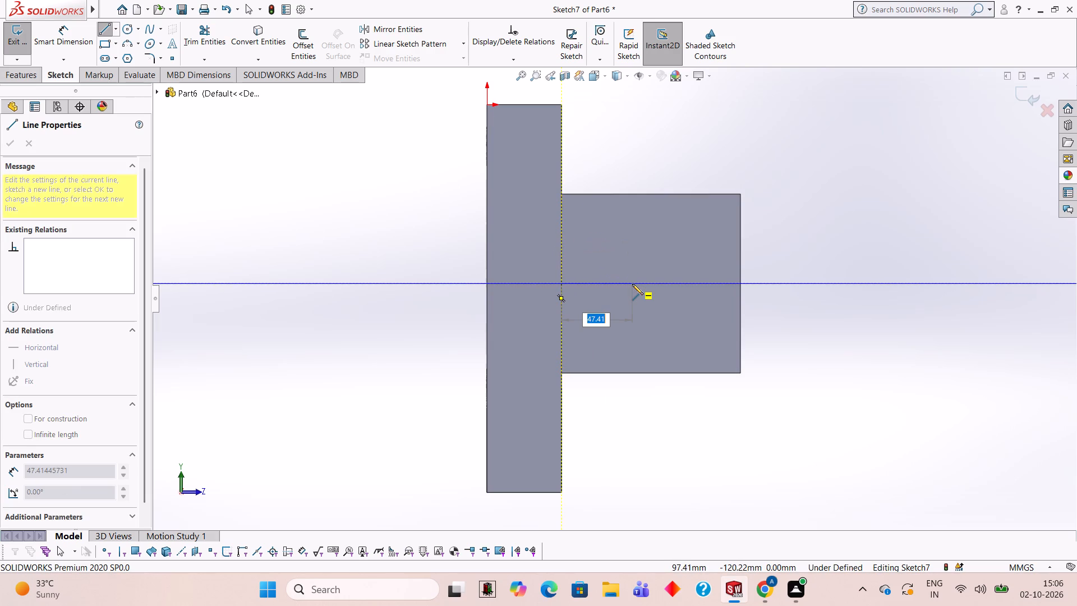
text(50)
key(Return)
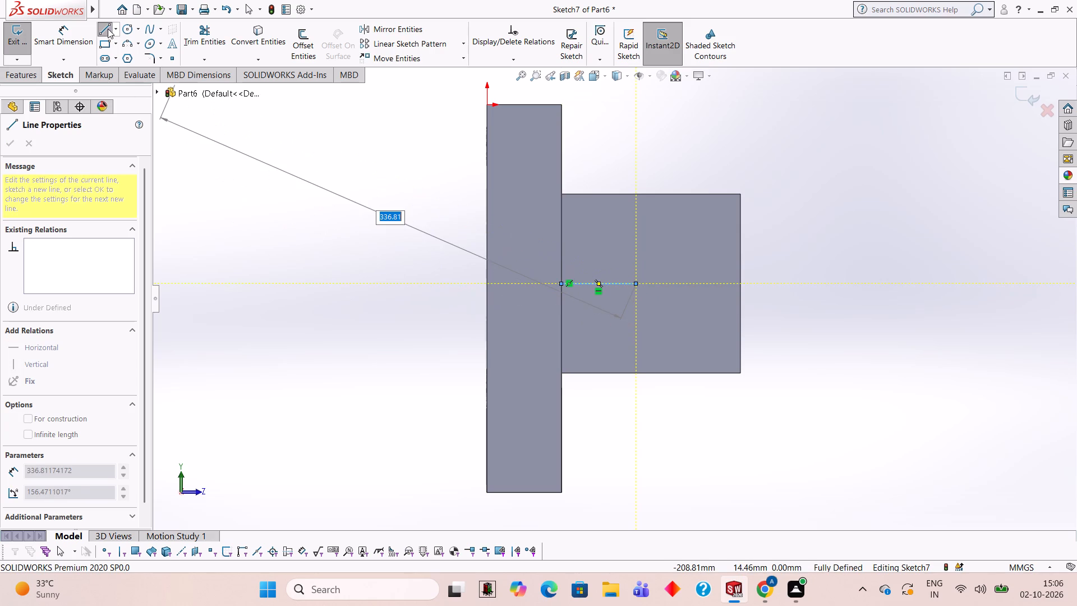
Draw a circle of 30 mm radius centred on the free end of the 50 mm line.
click(122, 31)
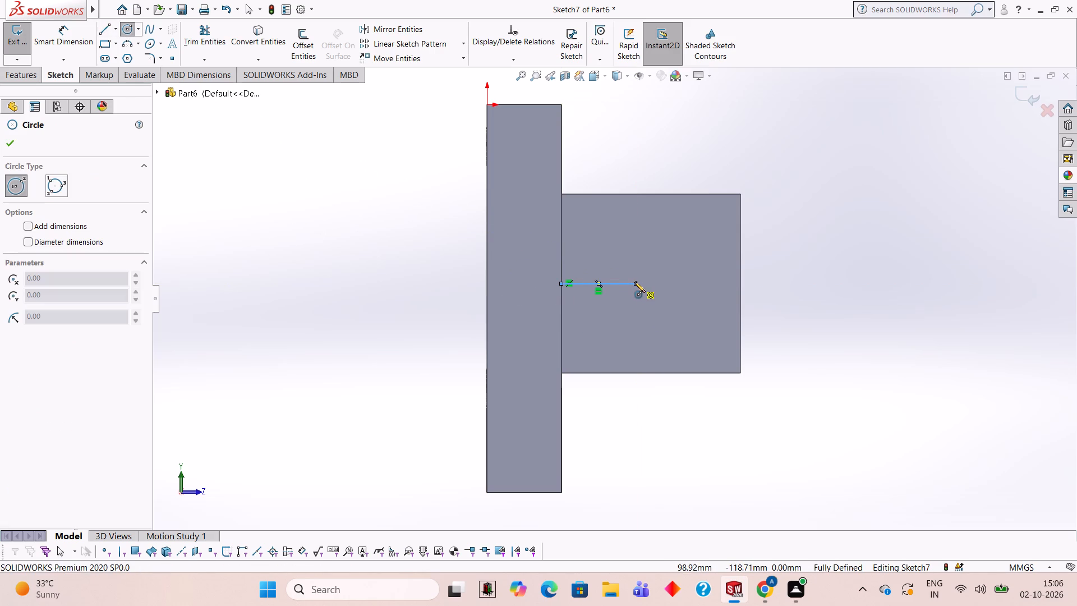
click(636, 283)
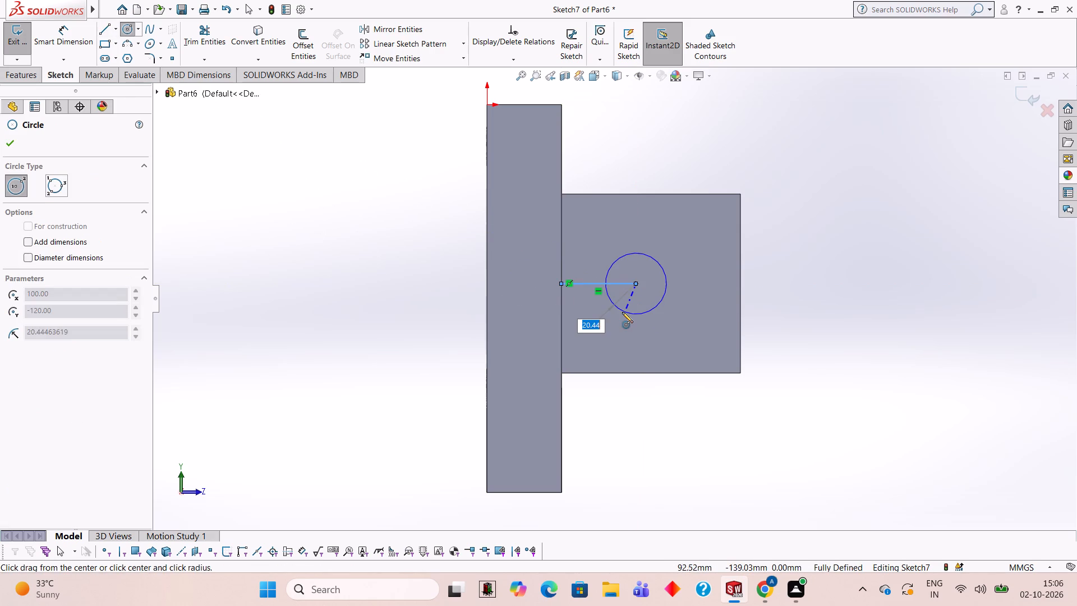
text(30)
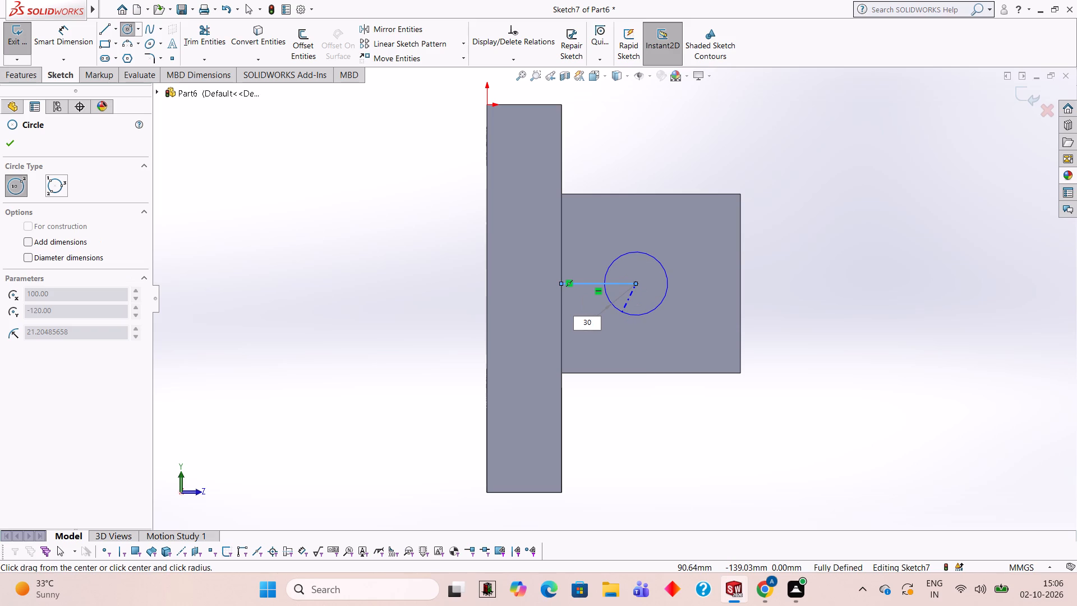
key(Return)
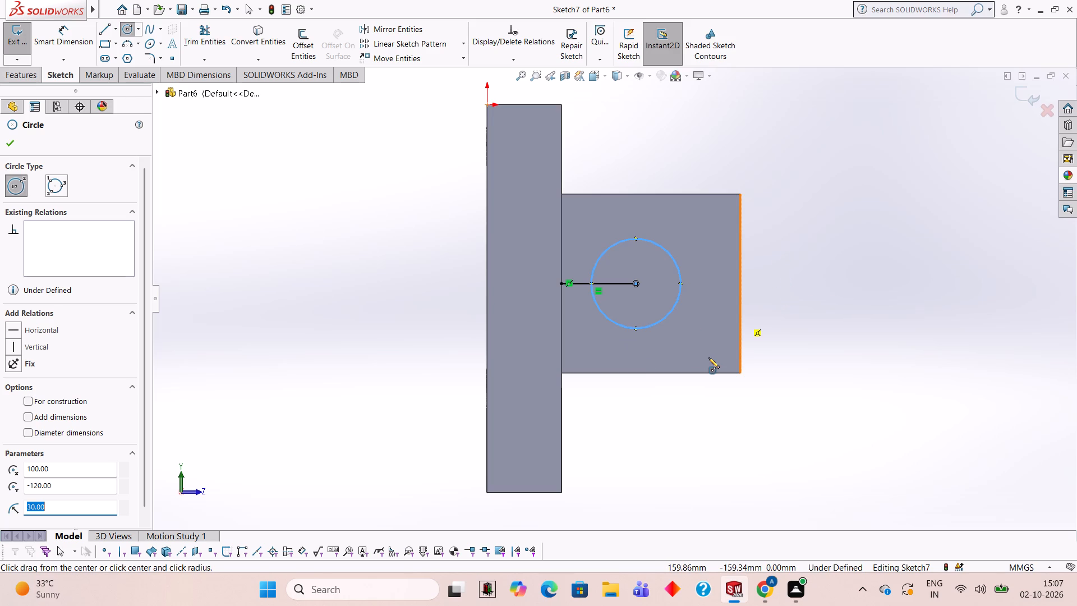
Trim away both segments of the 50 mm helper line, outside and inside the circle.
middle_drag(737, 366, 671, 368)
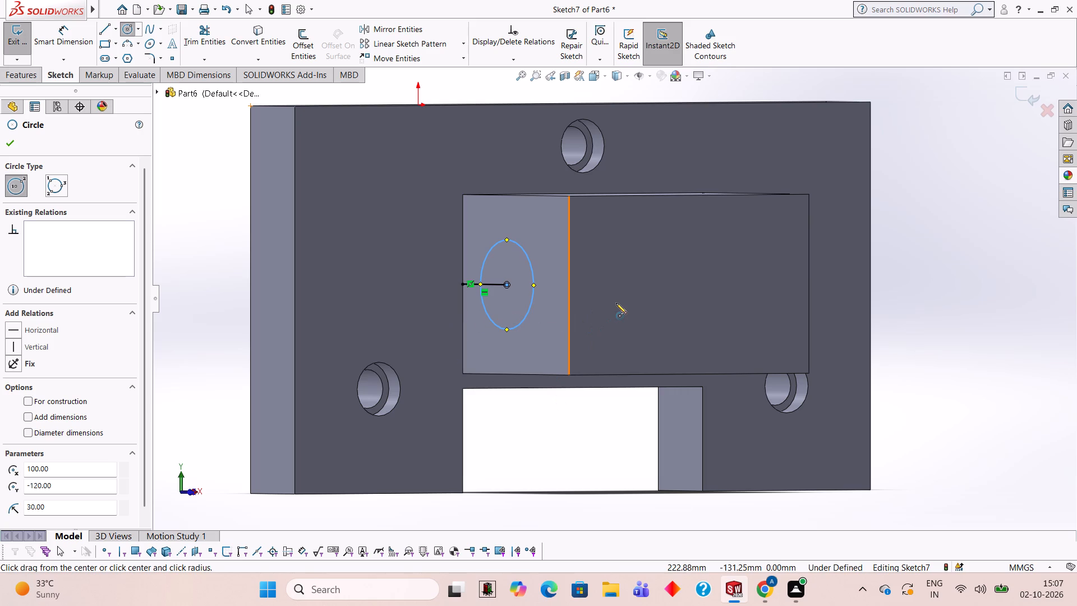
middle_drag(596, 291, 626, 291)
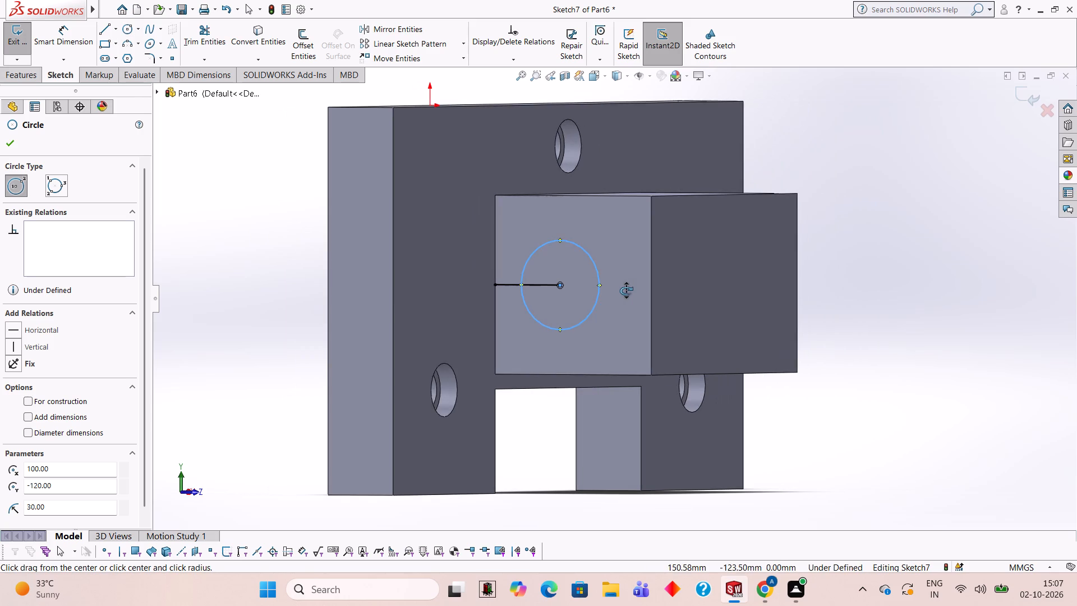
middle_drag(626, 291, 636, 291)
click(186, 39)
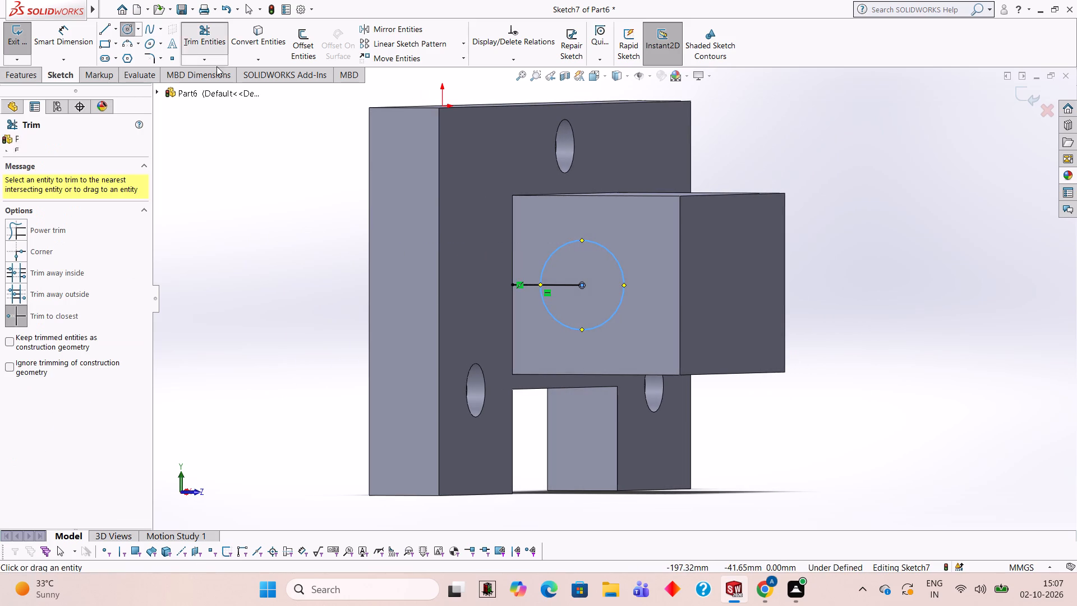
click(531, 287)
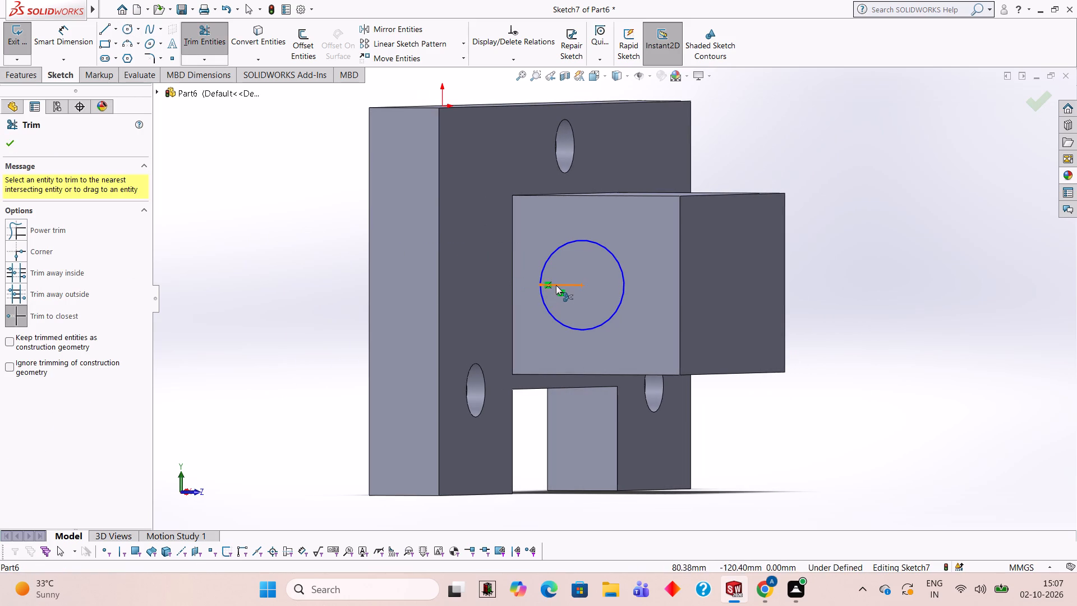
click(556, 285)
Extrude-cut the 30 mm radius circle as a blind bore 200 mm deep along the boss.
click(24, 78)
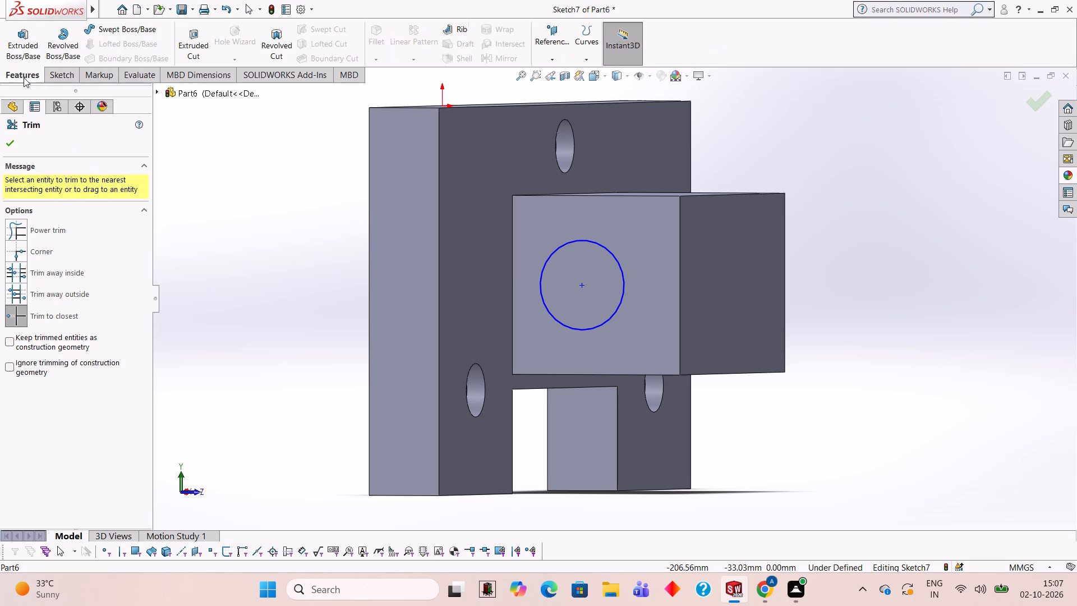
click(201, 43)
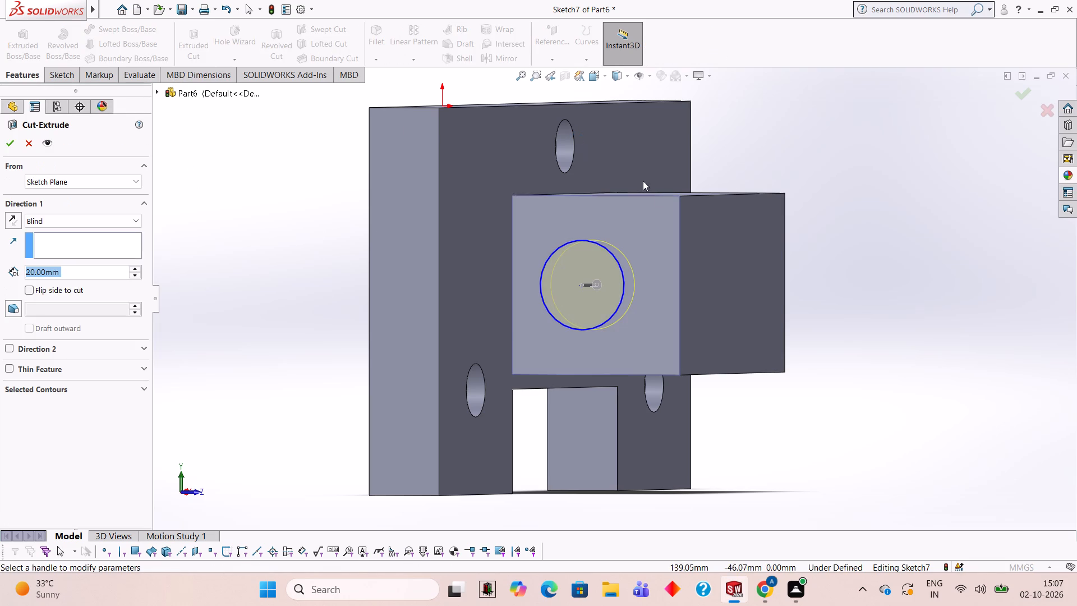
middle_drag(652, 231, 565, 229)
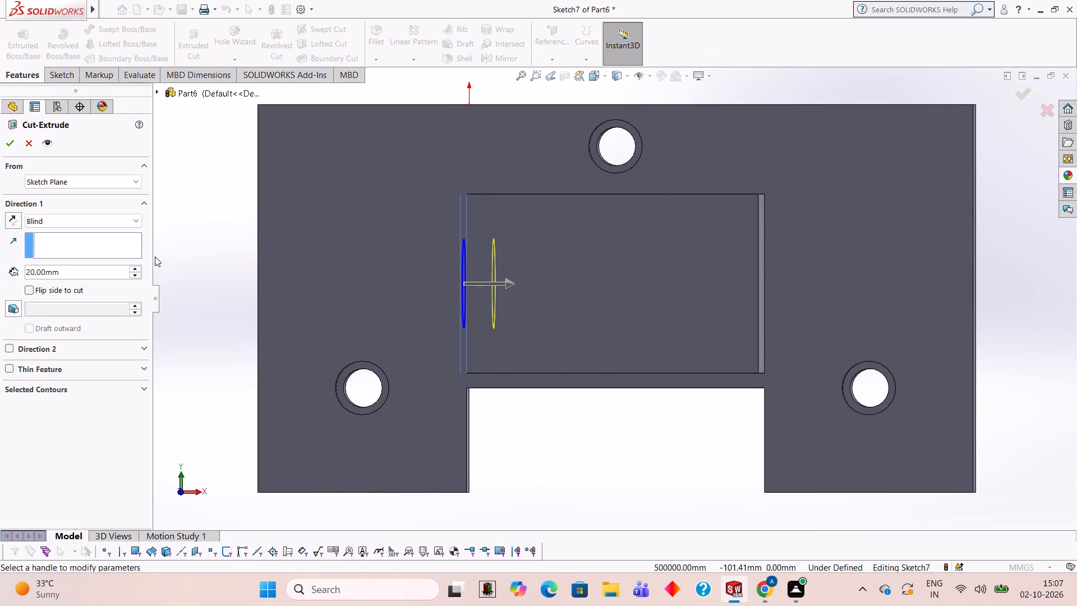
click(115, 273)
key(BackSpace)
key(BackSpace)
key(BackSpace)
key(BackSpace)
key(BackSpace)
key(BackSpace)
key(BackSpace)
key(BackSpace)
key(BackSpace)
key(BackSpace)
key(BackSpace)
key(BackSpace)
key(BackSpace)
key(BackSpace)
key(BackSpace)
key(BackSpace)
key(BackSpace)
key(BackSpace)
key(BackSpace)
key(BackSpace)
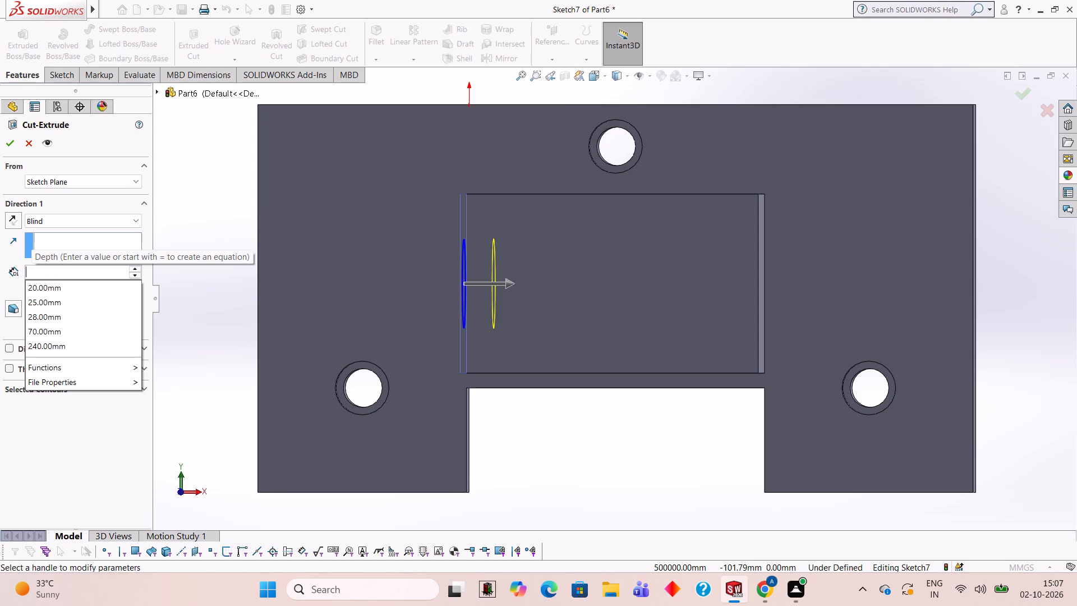
text(120)
key(Return)
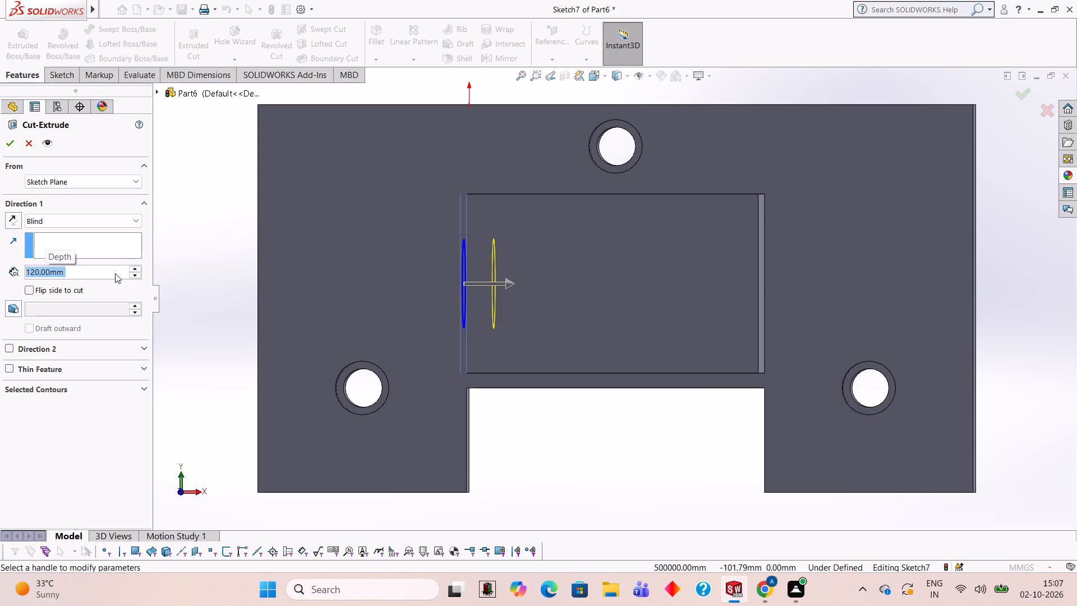
text(200)
key(Return)
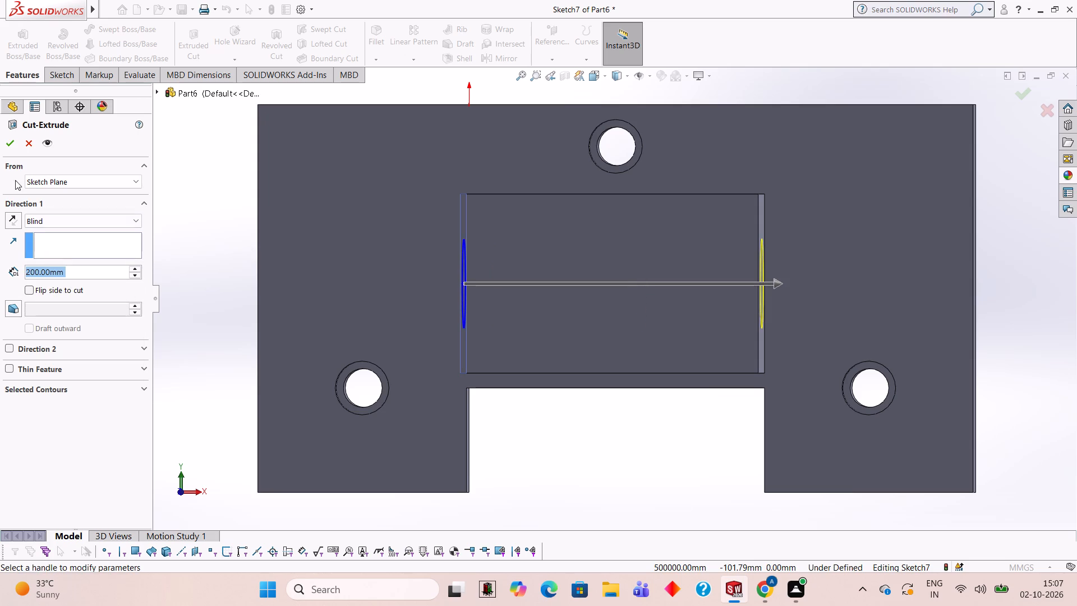
click(15, 146)
Start a sketch on the boss's front face, parallel to the plate, and trace its 200 x 120 mm outline with four lines.
scroll(411, 316, down, 1)
middle_drag(411, 316, 484, 352)
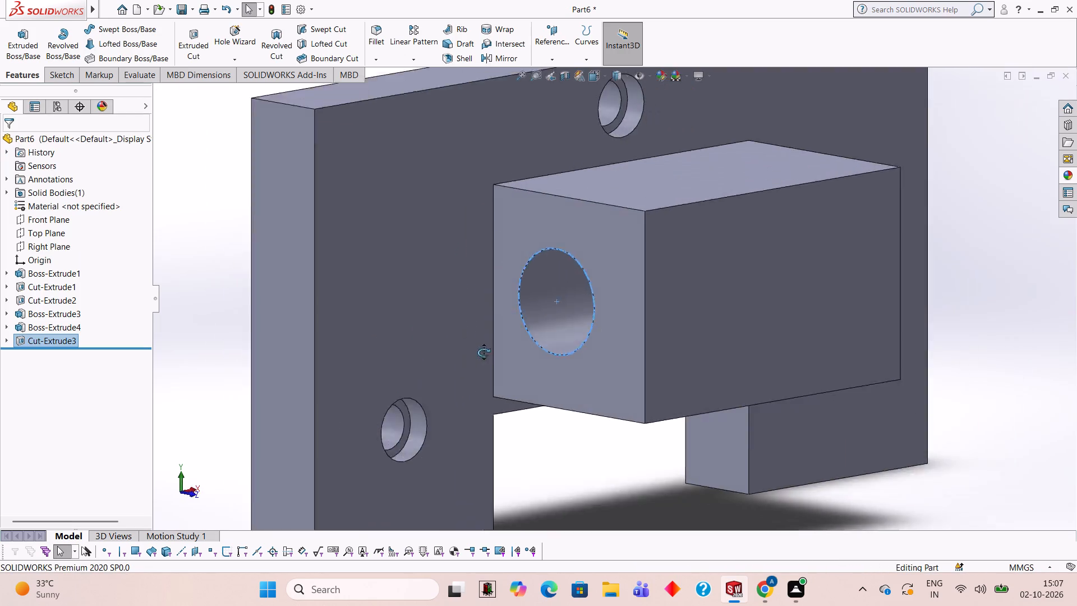
middle_drag(484, 352, 520, 334)
middle_drag(656, 332, 616, 304)
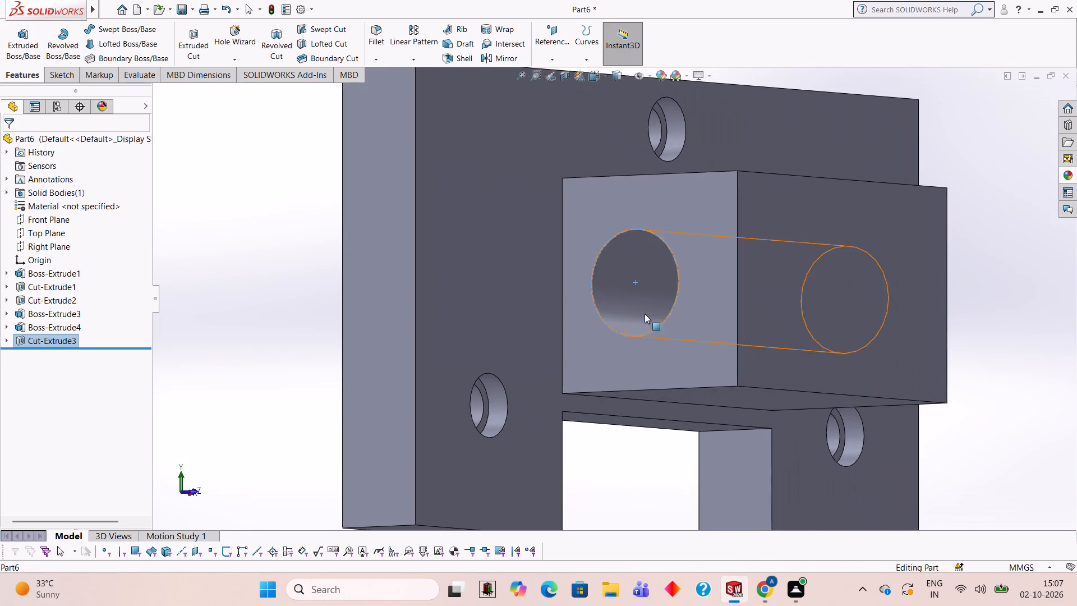
middle_drag(760, 306, 758, 315)
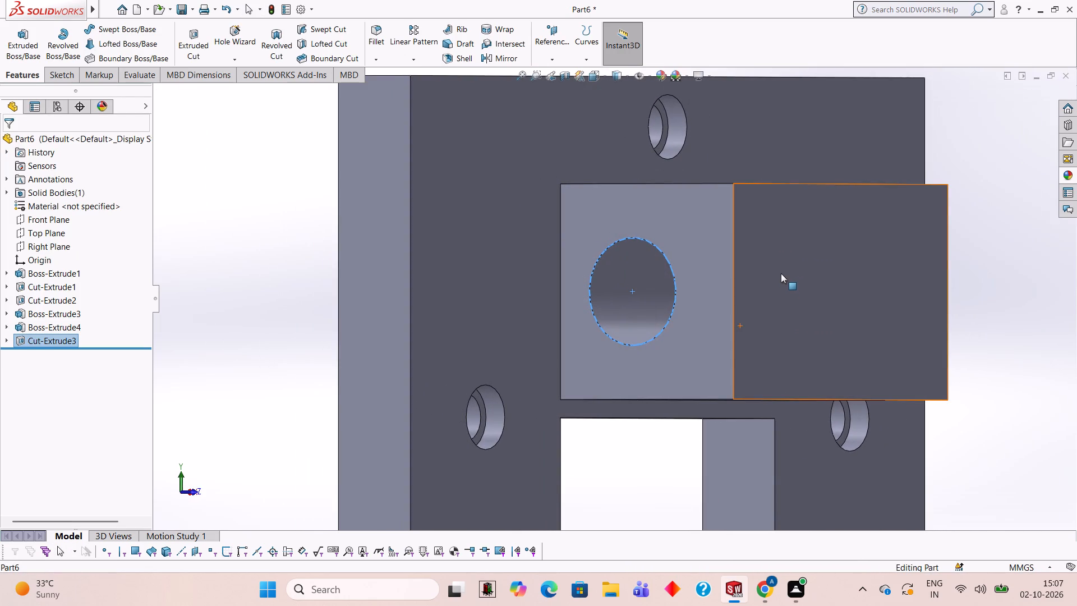
middle_drag(776, 274, 723, 275)
click(692, 301)
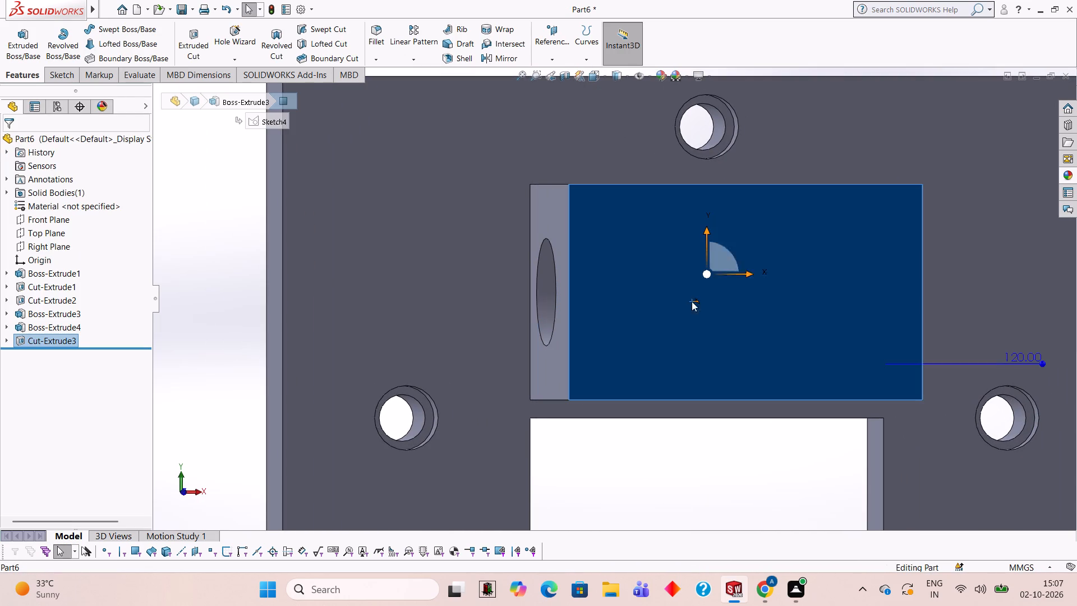
click(742, 274)
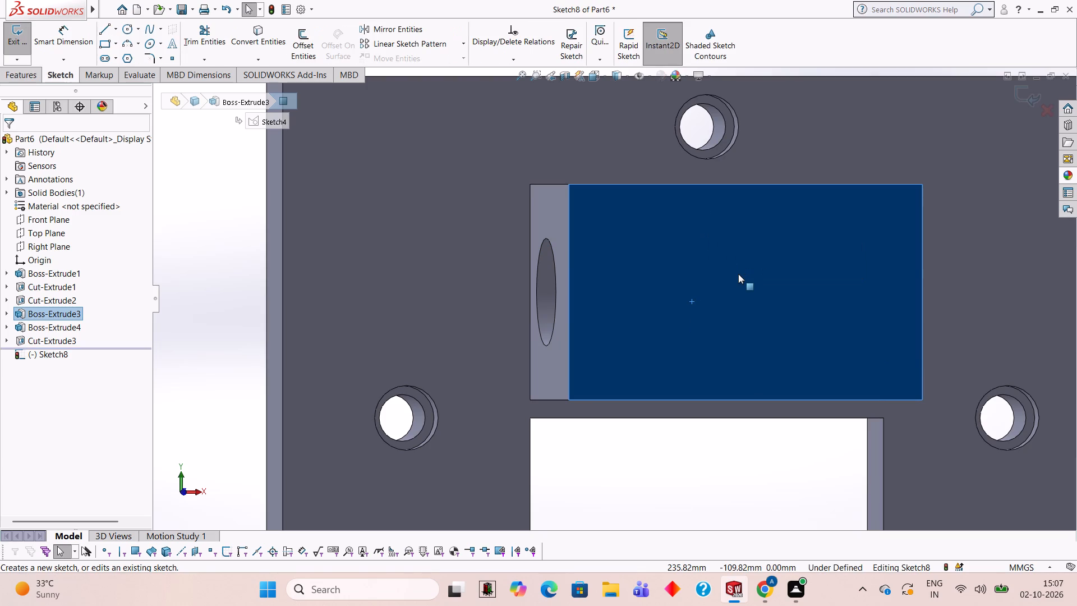
key(ctrl+8)
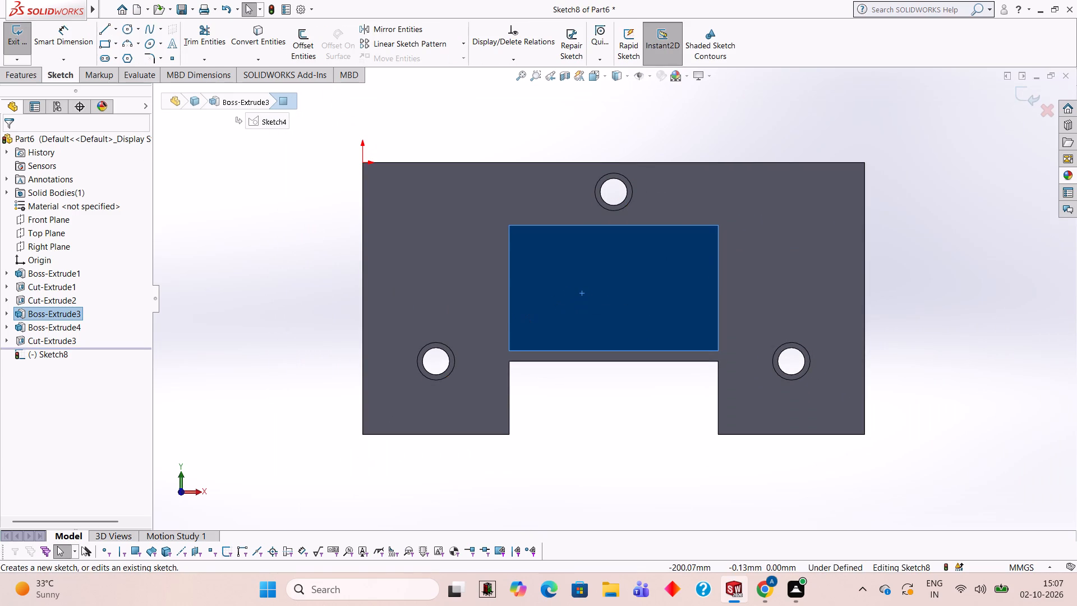
middle_drag(483, 279, 516, 272)
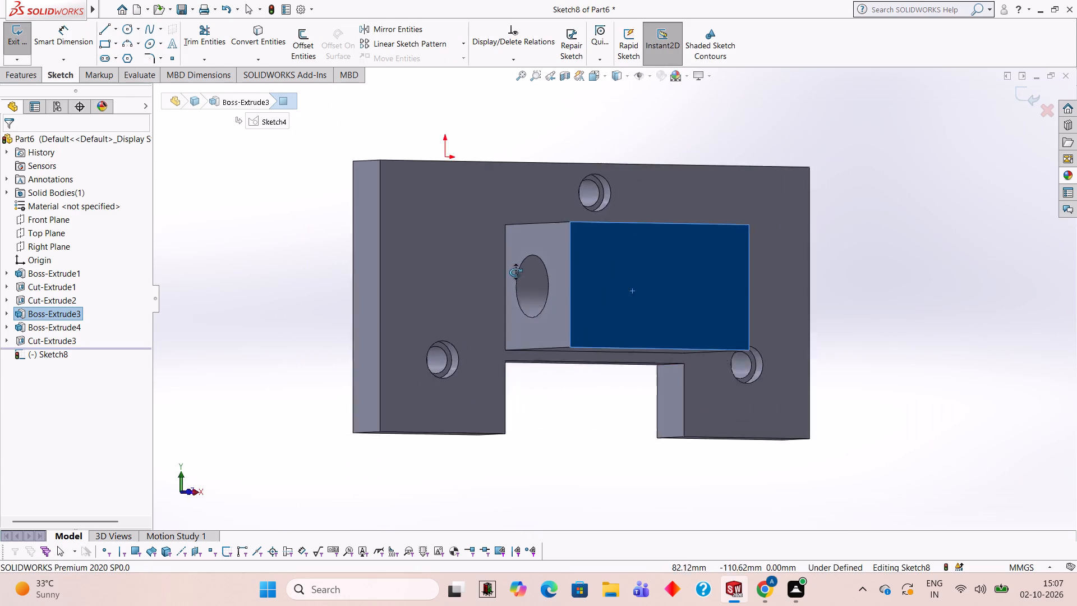
middle_drag(516, 272, 494, 260)
scroll(500, 253, up, 1)
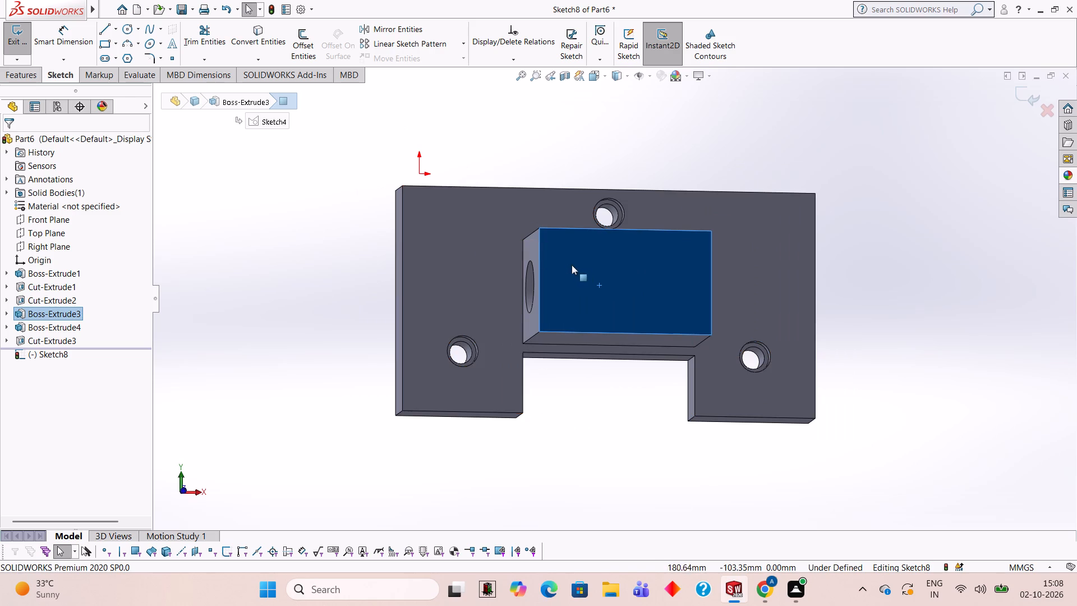
middle_drag(561, 262, 549, 260)
scroll(548, 260, down, 3)
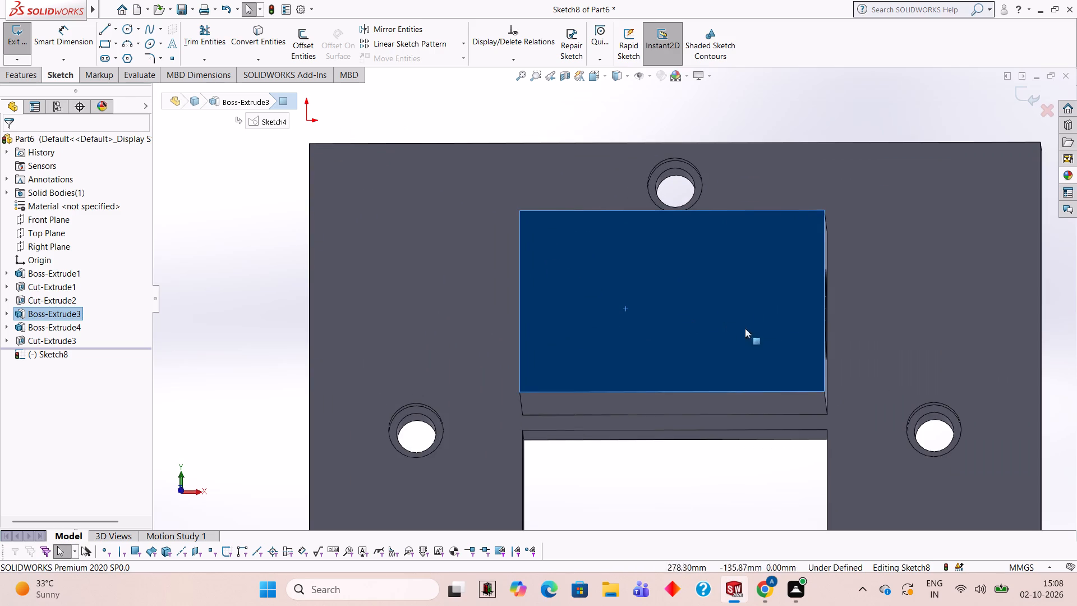
scroll(942, 418, up, 2)
scroll(907, 422, down, 2)
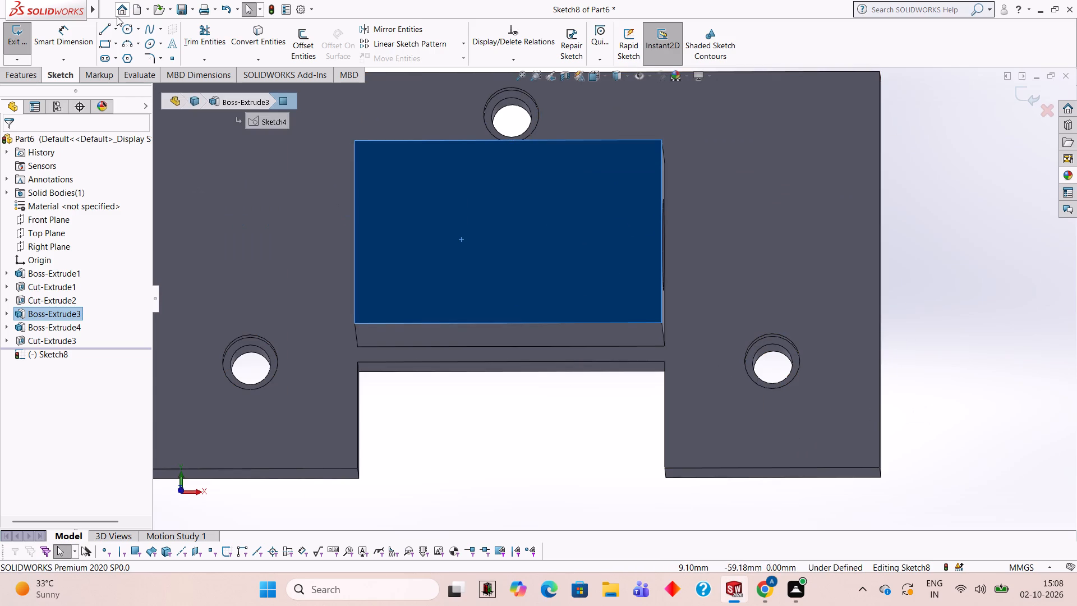
click(101, 35)
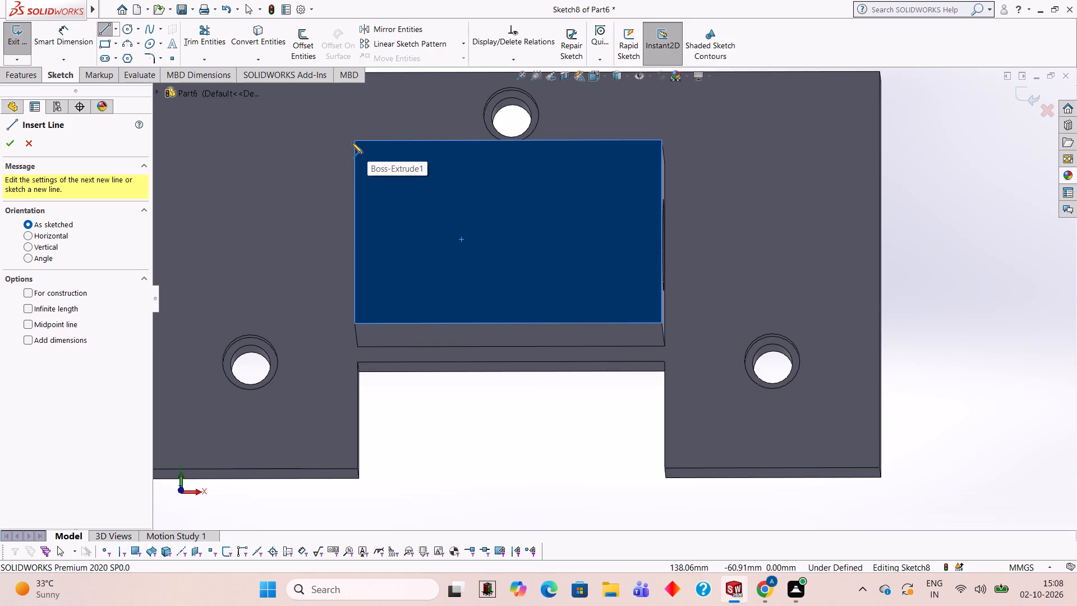
click(353, 140)
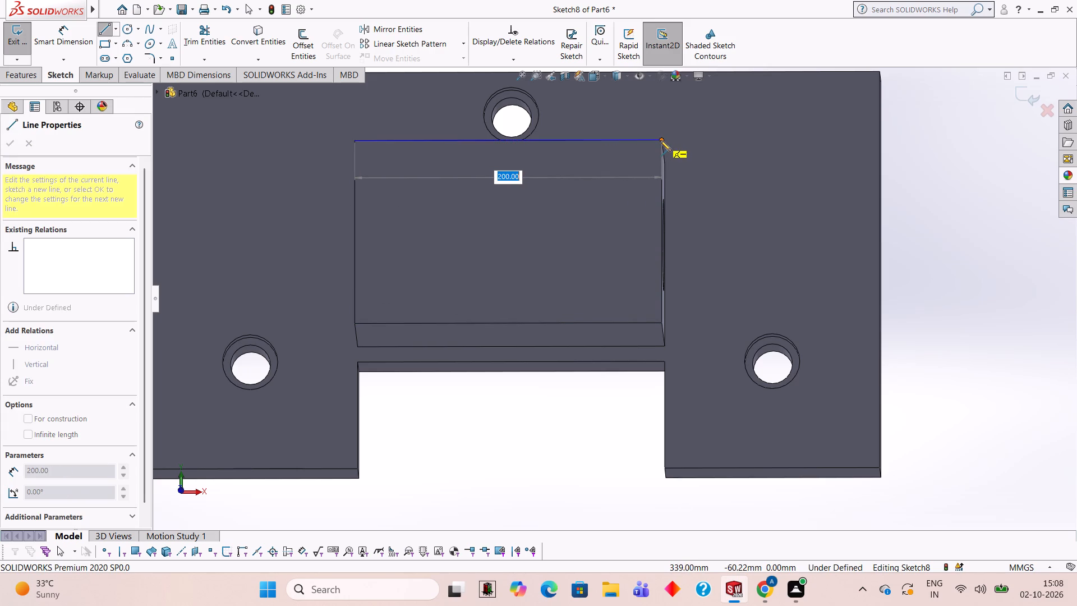
click(660, 140)
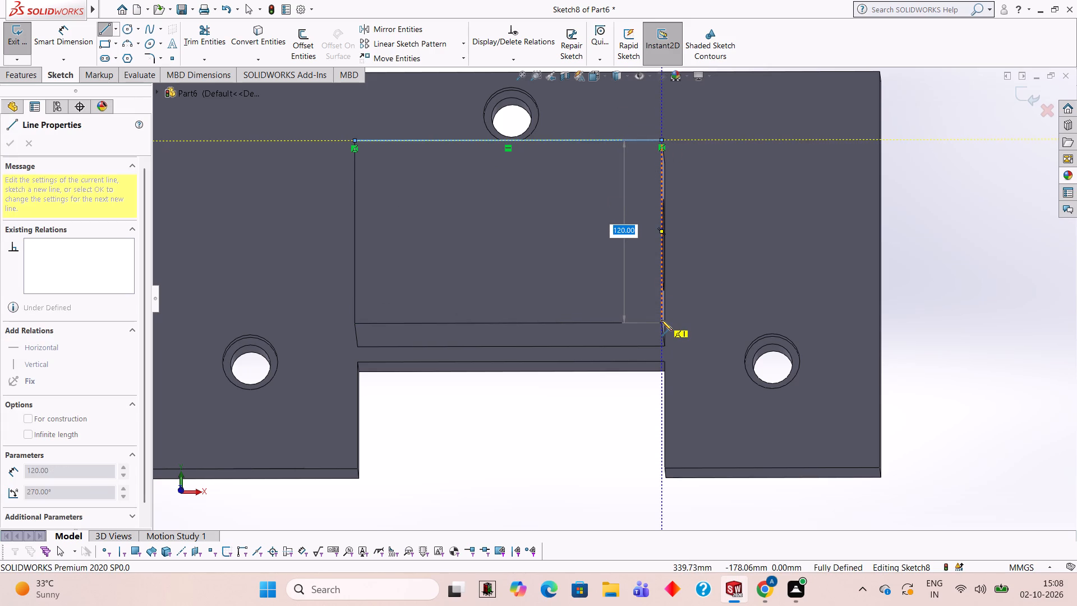
click(661, 323)
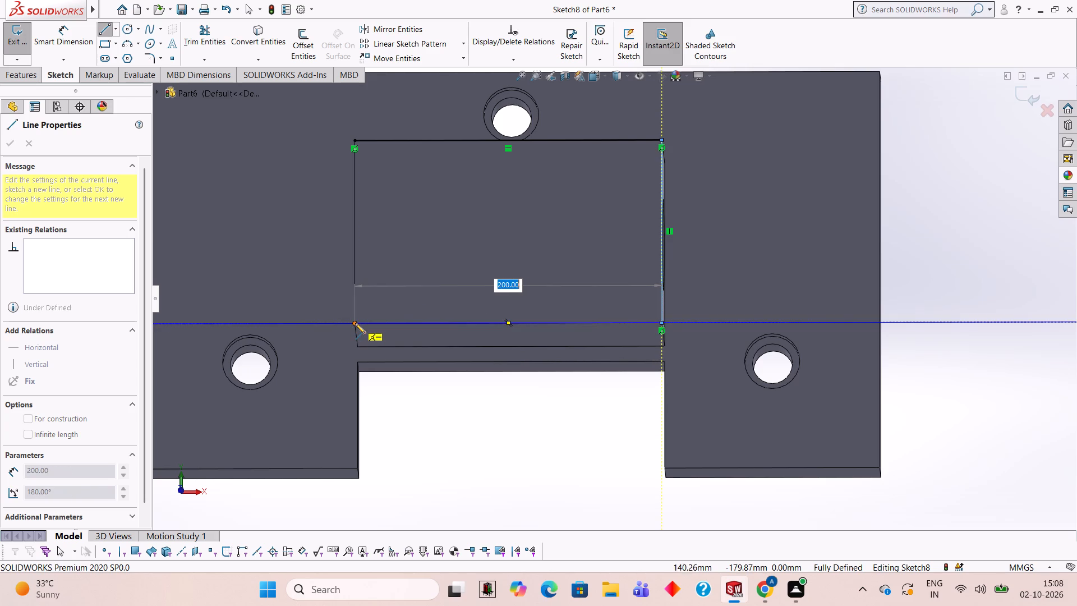
click(355, 323)
click(355, 141)
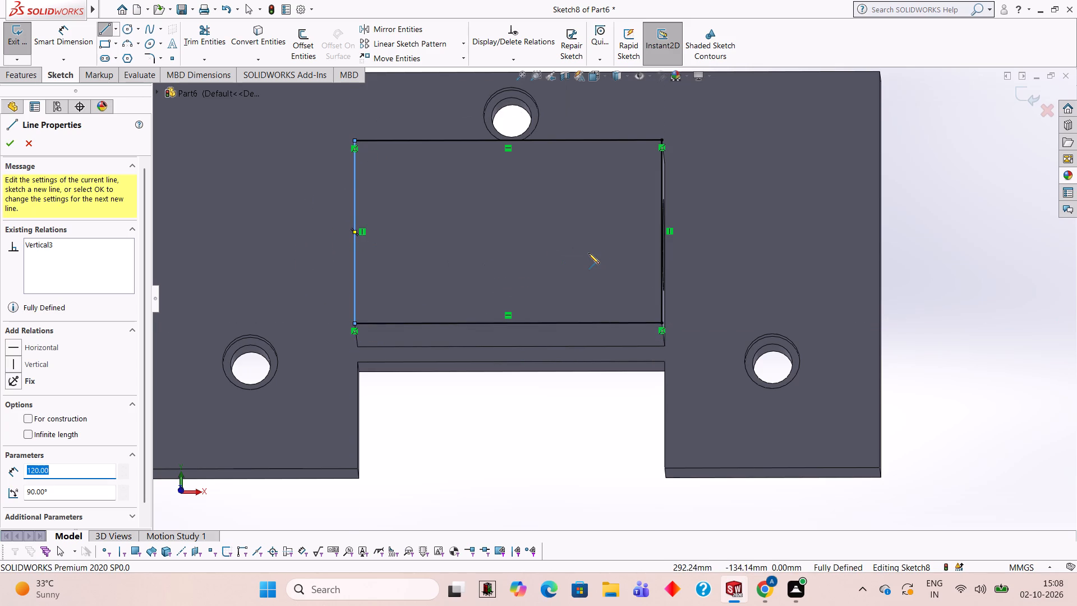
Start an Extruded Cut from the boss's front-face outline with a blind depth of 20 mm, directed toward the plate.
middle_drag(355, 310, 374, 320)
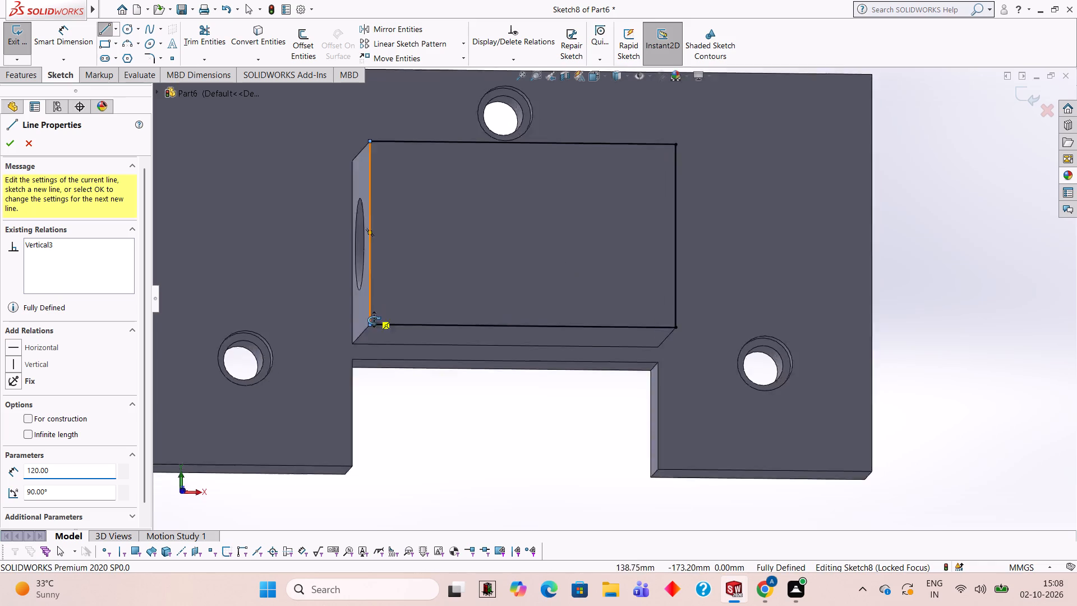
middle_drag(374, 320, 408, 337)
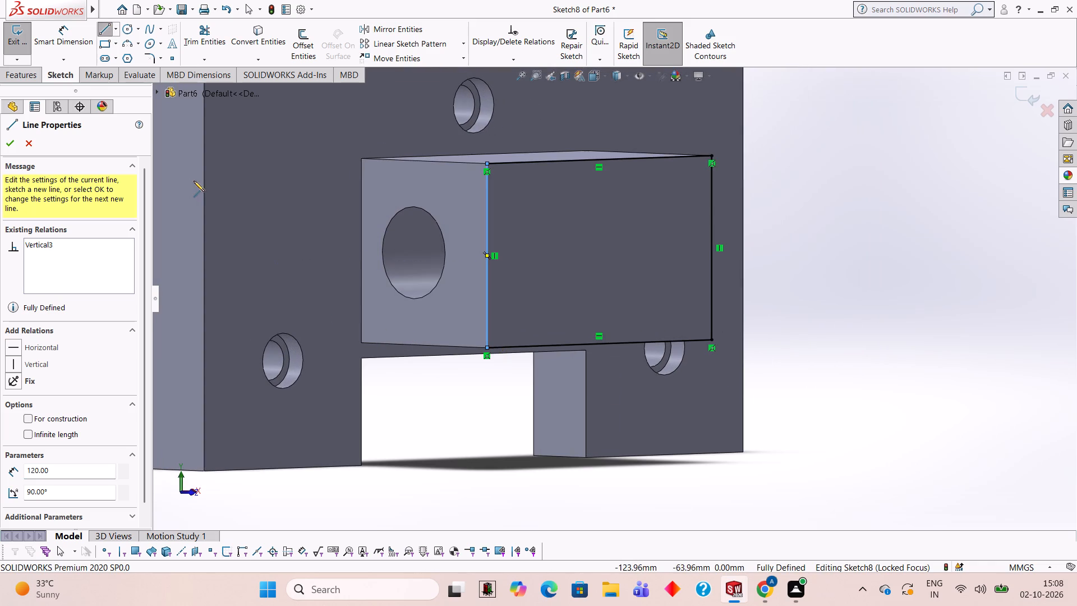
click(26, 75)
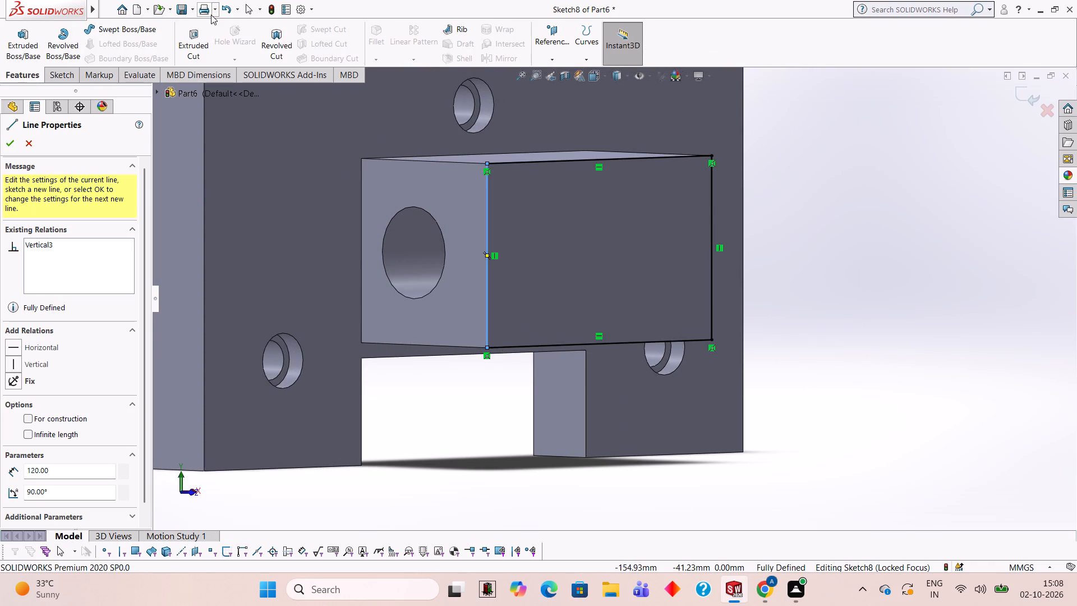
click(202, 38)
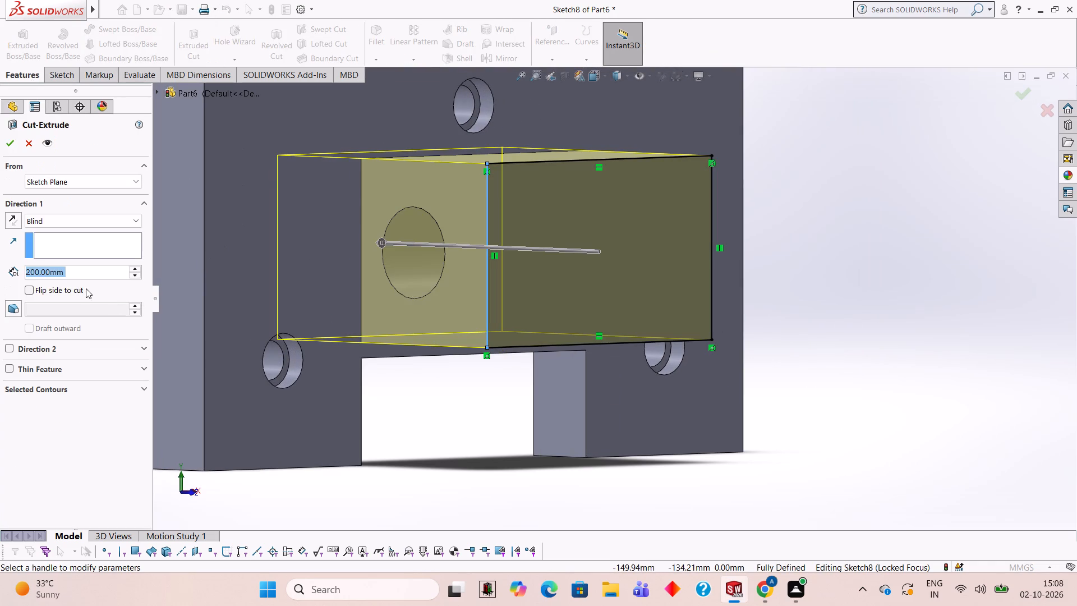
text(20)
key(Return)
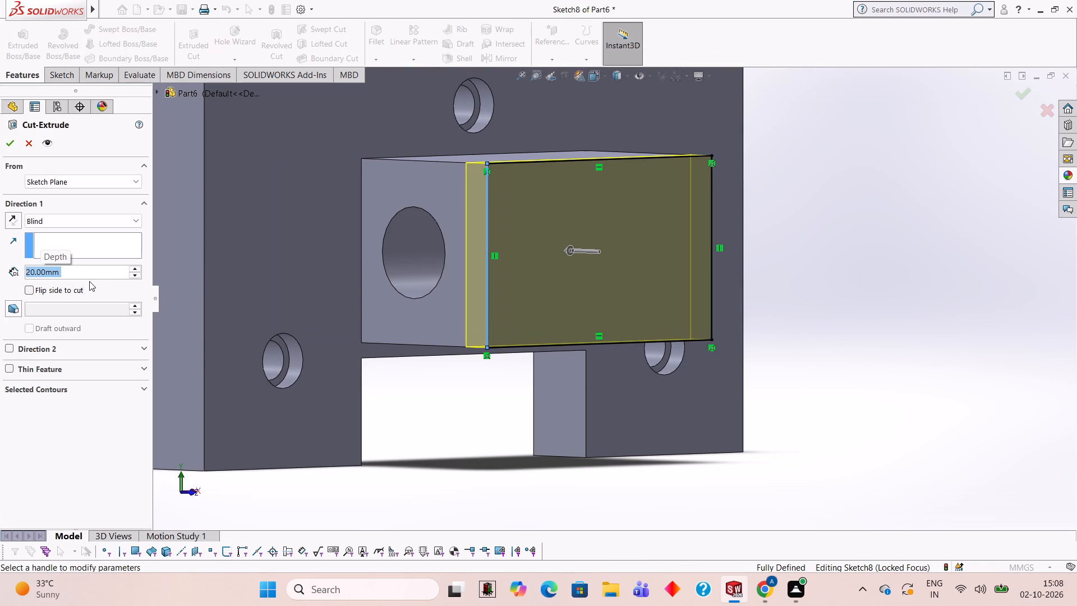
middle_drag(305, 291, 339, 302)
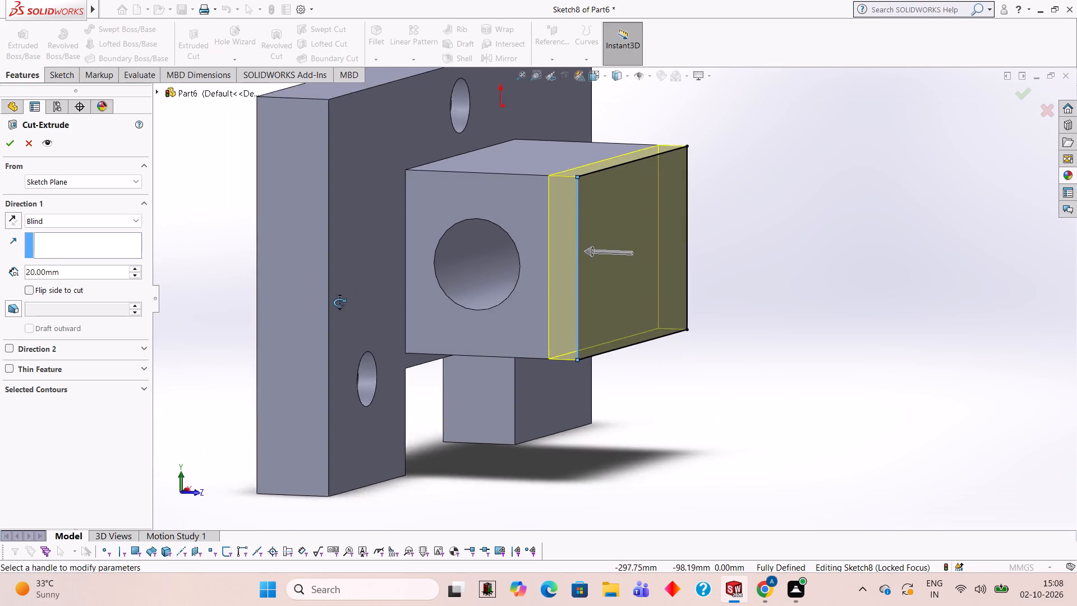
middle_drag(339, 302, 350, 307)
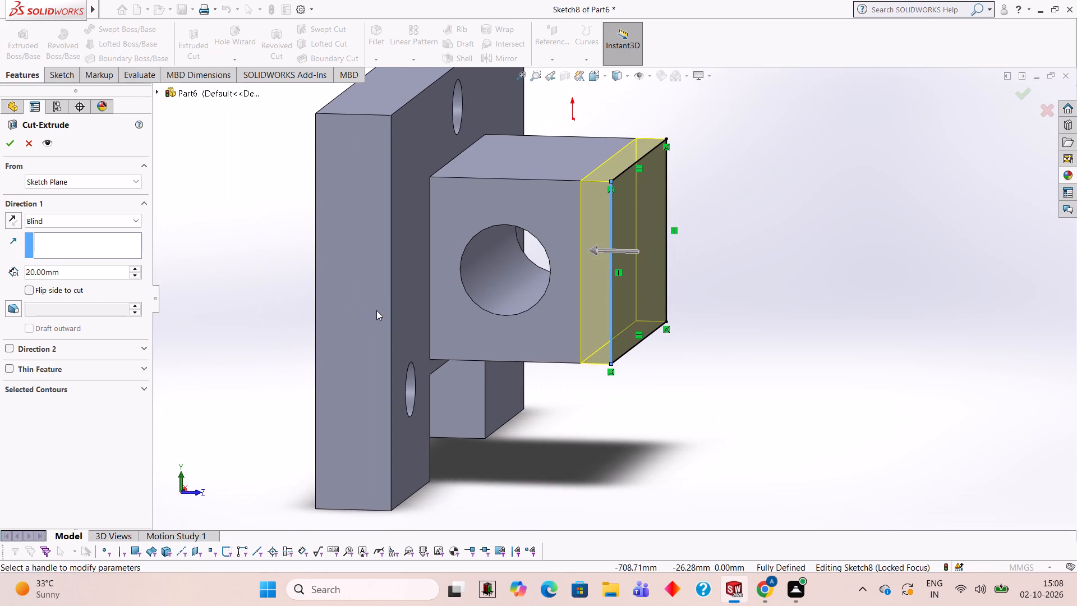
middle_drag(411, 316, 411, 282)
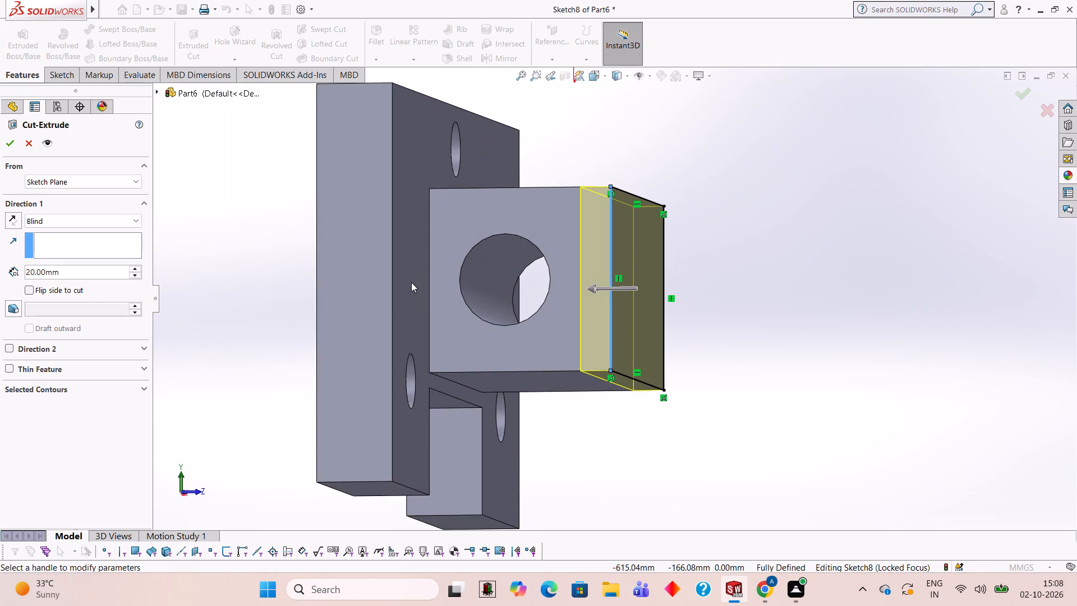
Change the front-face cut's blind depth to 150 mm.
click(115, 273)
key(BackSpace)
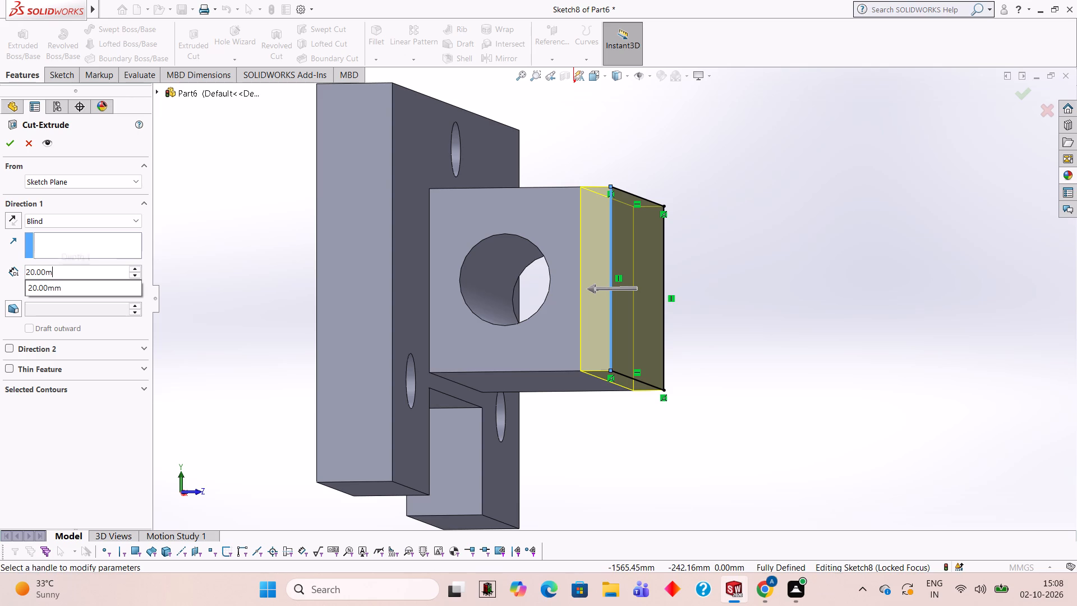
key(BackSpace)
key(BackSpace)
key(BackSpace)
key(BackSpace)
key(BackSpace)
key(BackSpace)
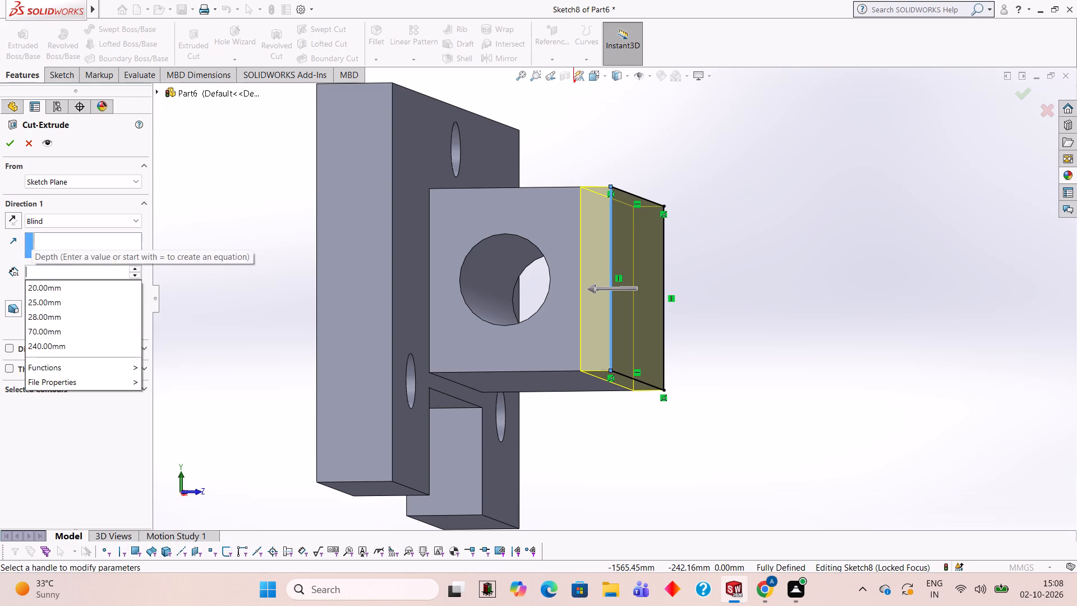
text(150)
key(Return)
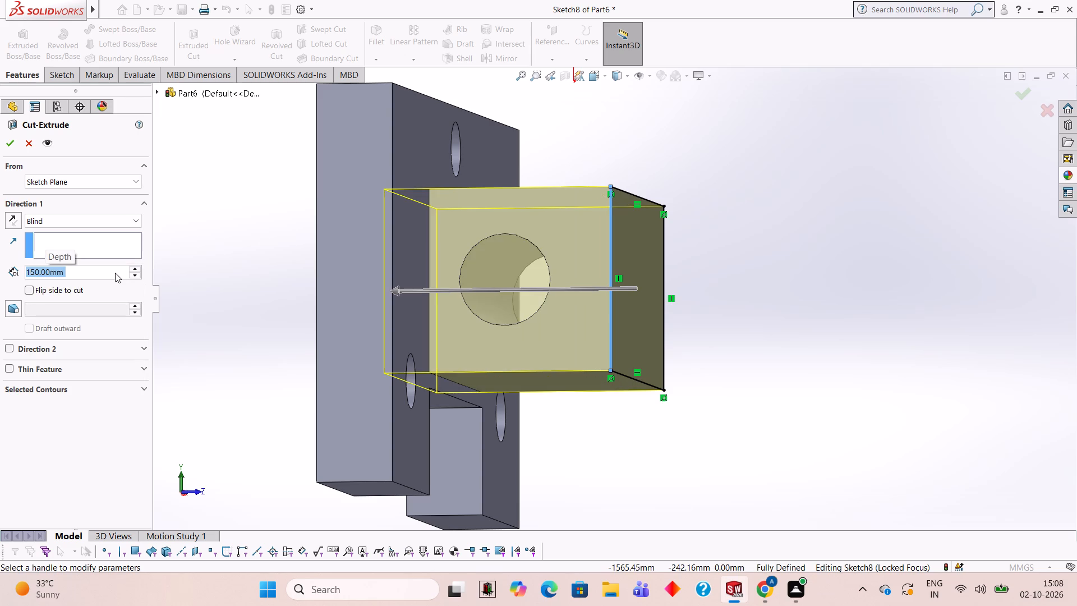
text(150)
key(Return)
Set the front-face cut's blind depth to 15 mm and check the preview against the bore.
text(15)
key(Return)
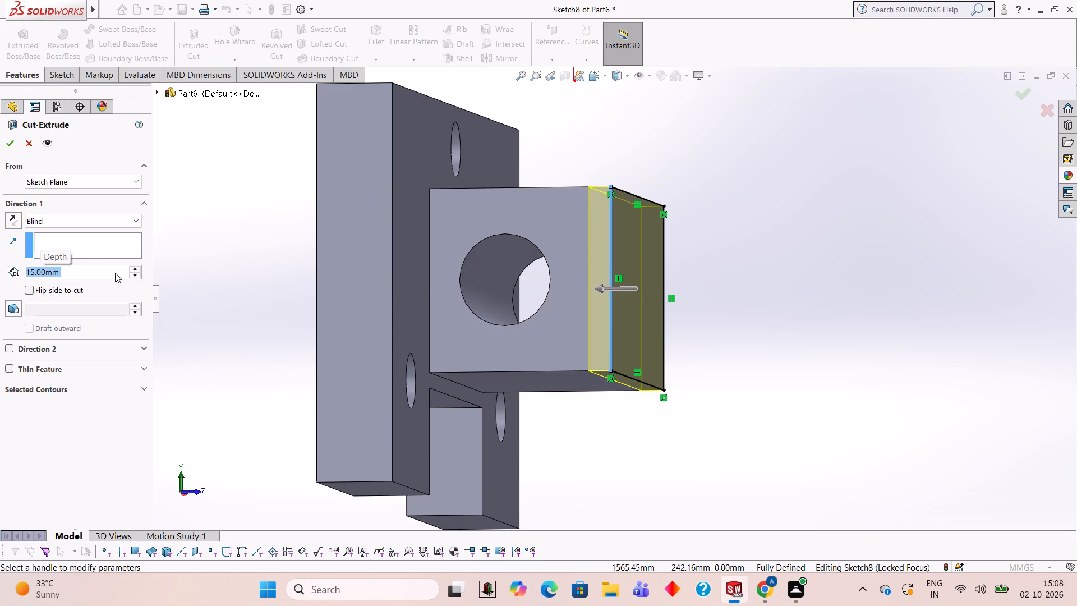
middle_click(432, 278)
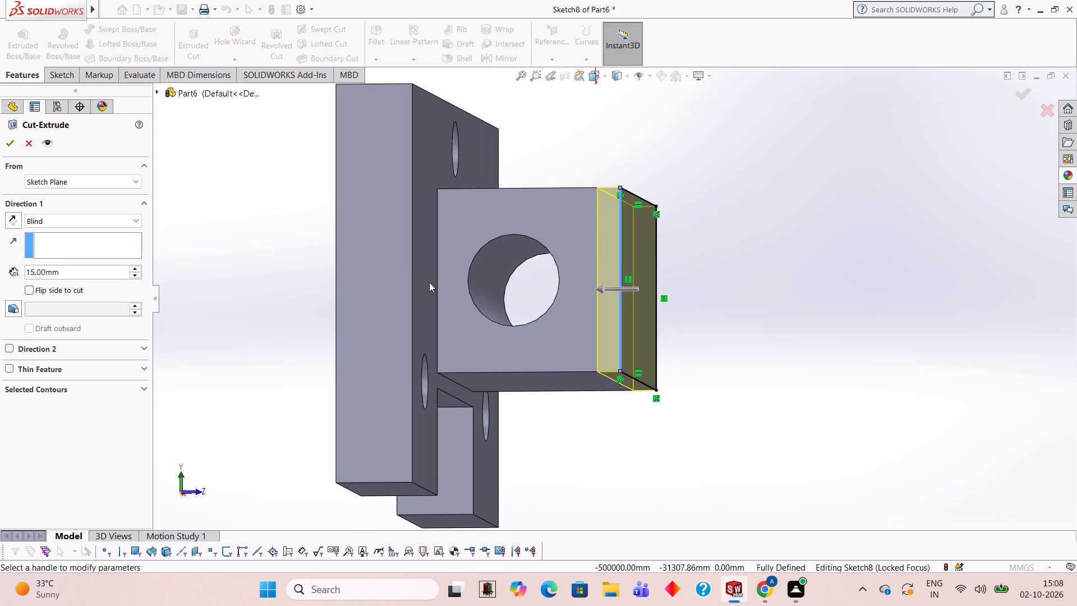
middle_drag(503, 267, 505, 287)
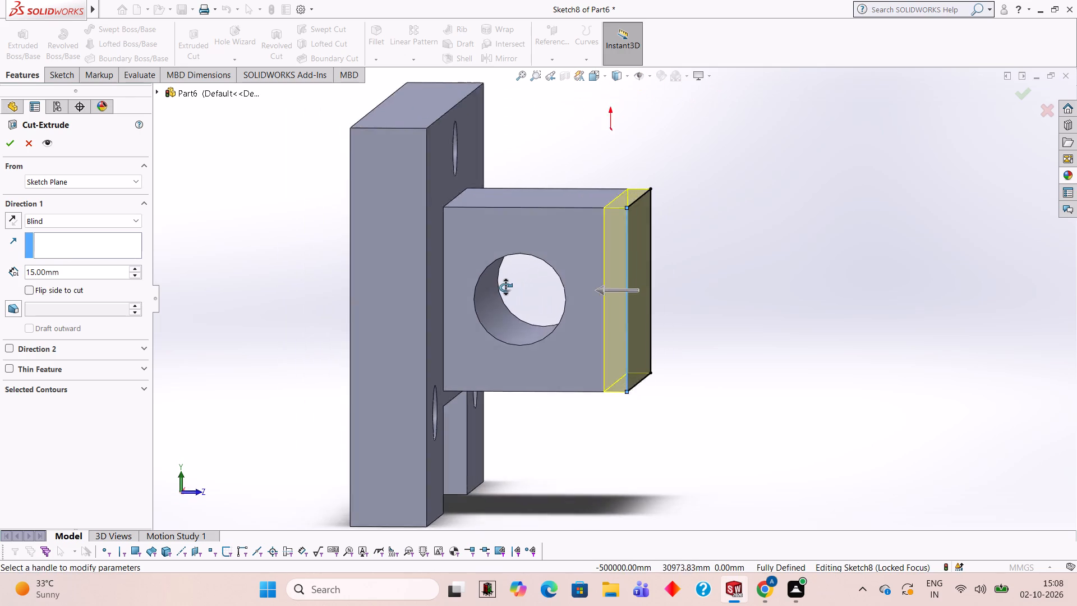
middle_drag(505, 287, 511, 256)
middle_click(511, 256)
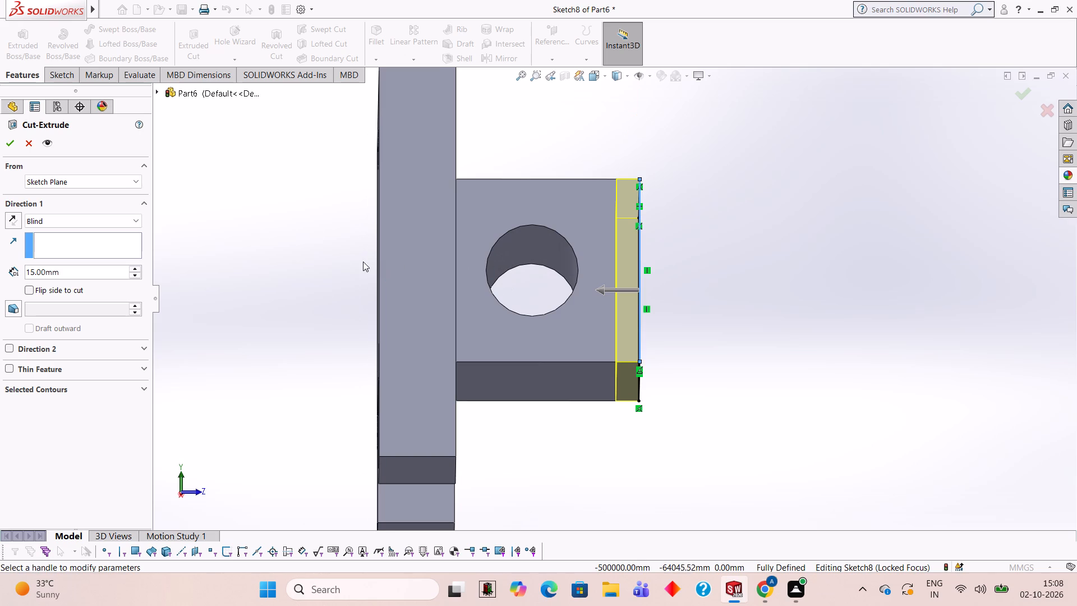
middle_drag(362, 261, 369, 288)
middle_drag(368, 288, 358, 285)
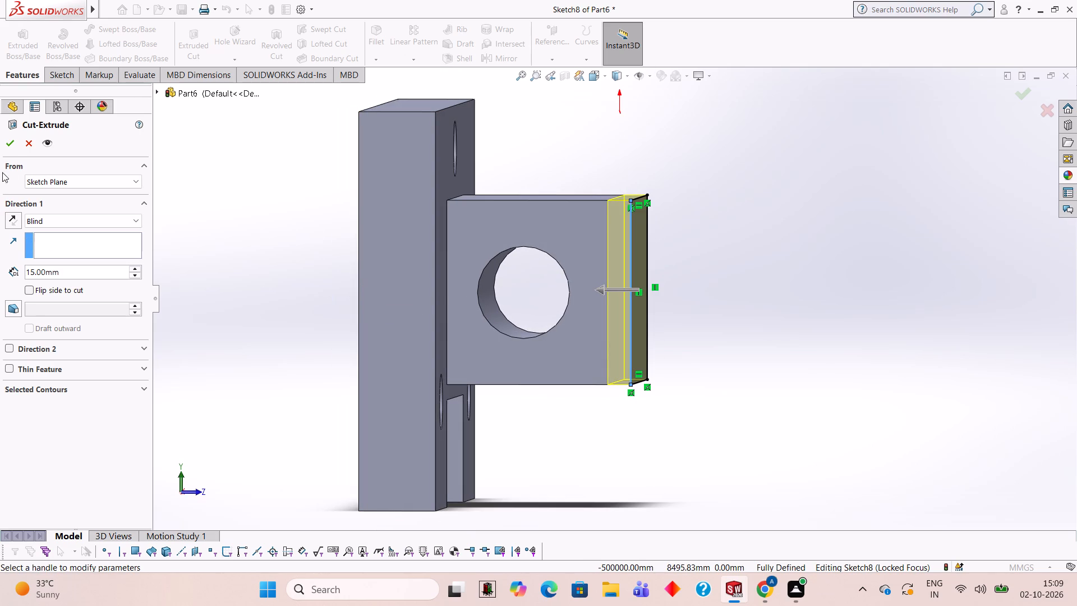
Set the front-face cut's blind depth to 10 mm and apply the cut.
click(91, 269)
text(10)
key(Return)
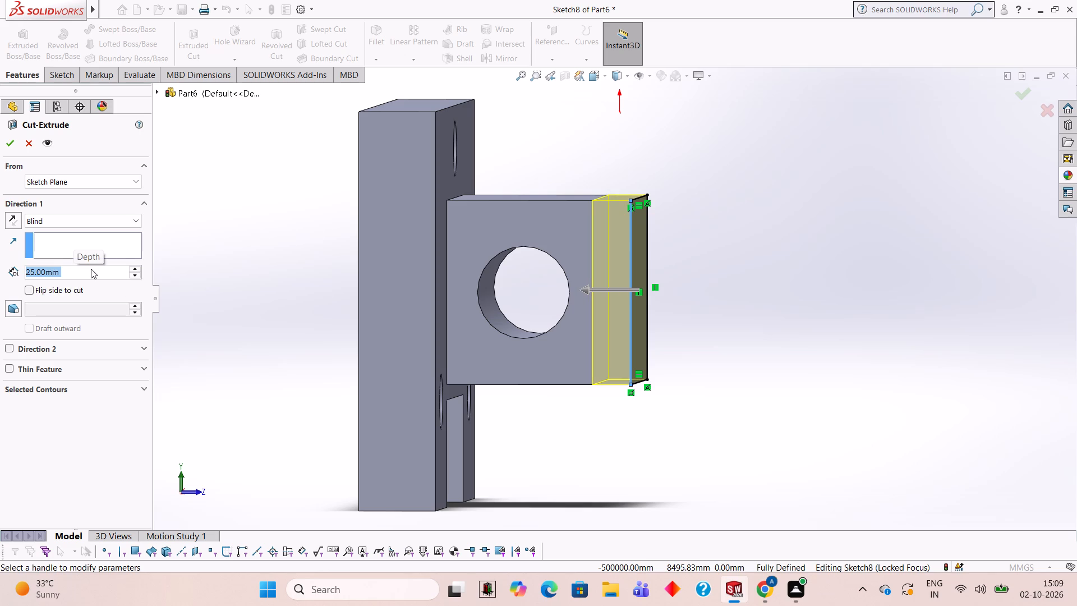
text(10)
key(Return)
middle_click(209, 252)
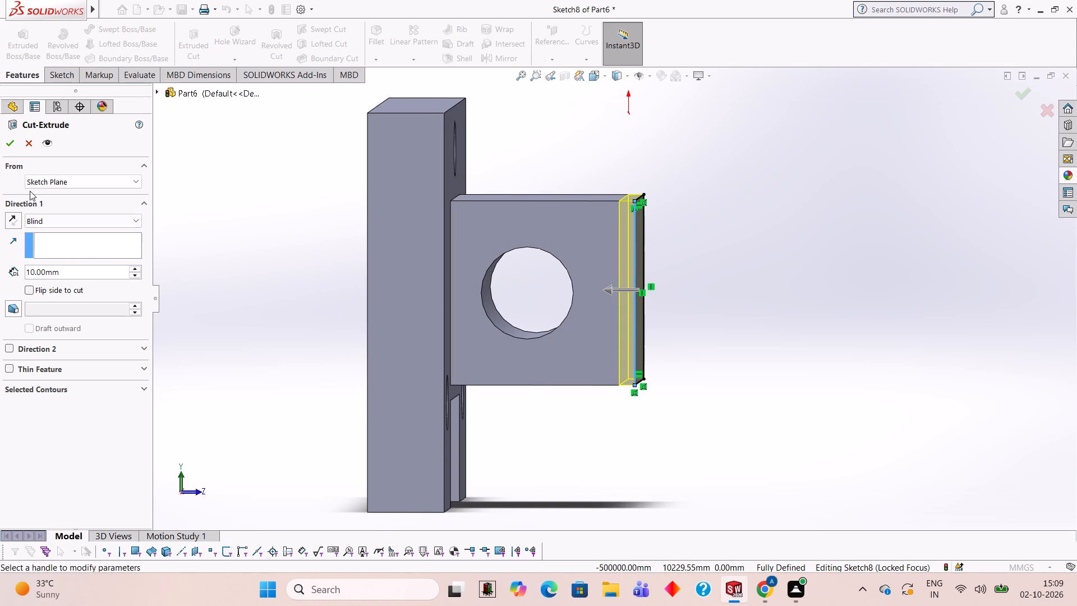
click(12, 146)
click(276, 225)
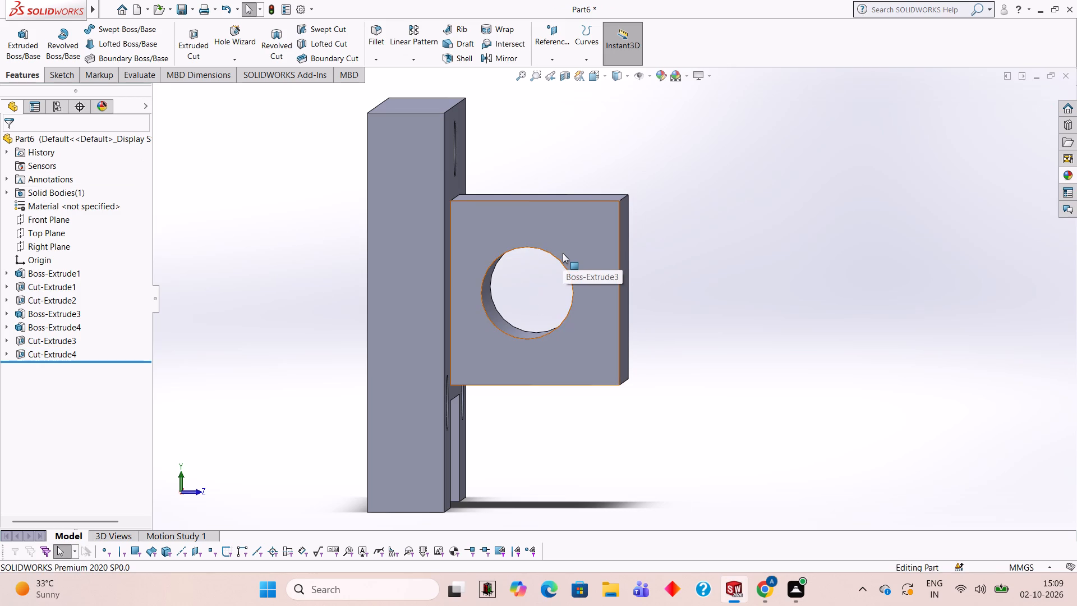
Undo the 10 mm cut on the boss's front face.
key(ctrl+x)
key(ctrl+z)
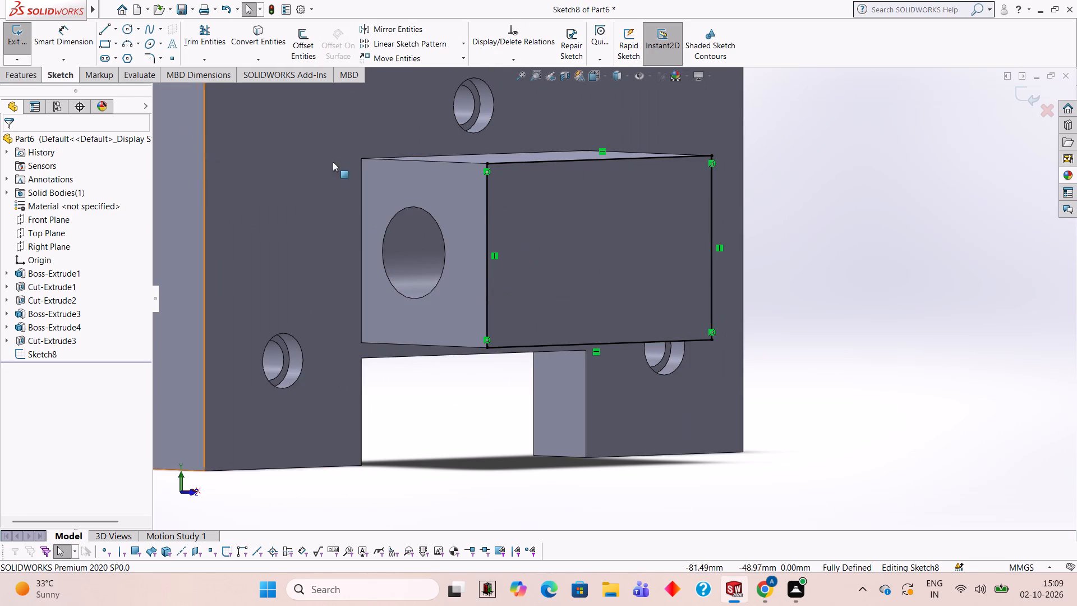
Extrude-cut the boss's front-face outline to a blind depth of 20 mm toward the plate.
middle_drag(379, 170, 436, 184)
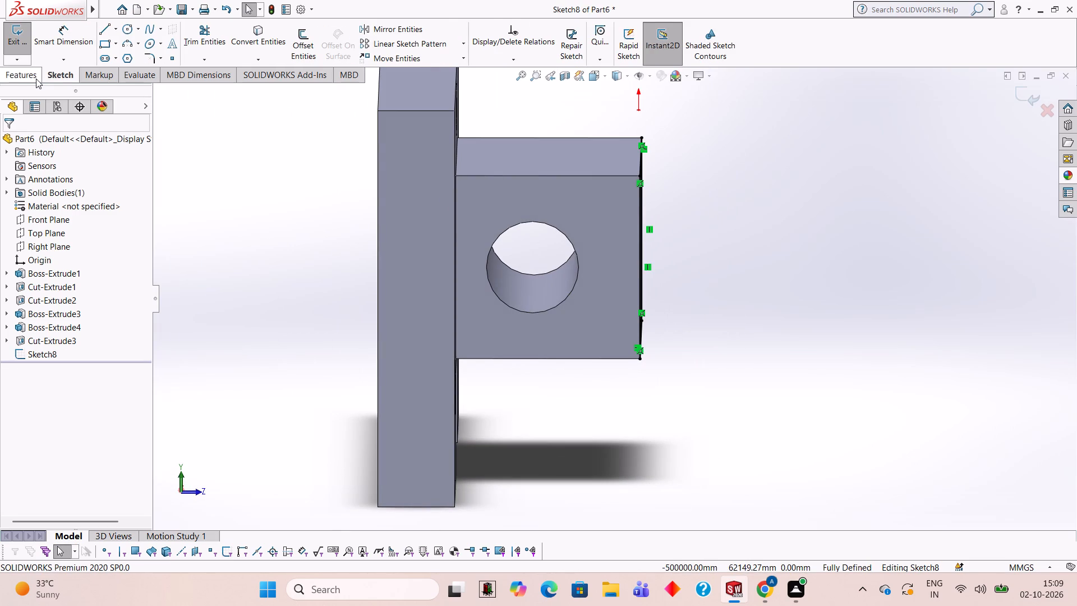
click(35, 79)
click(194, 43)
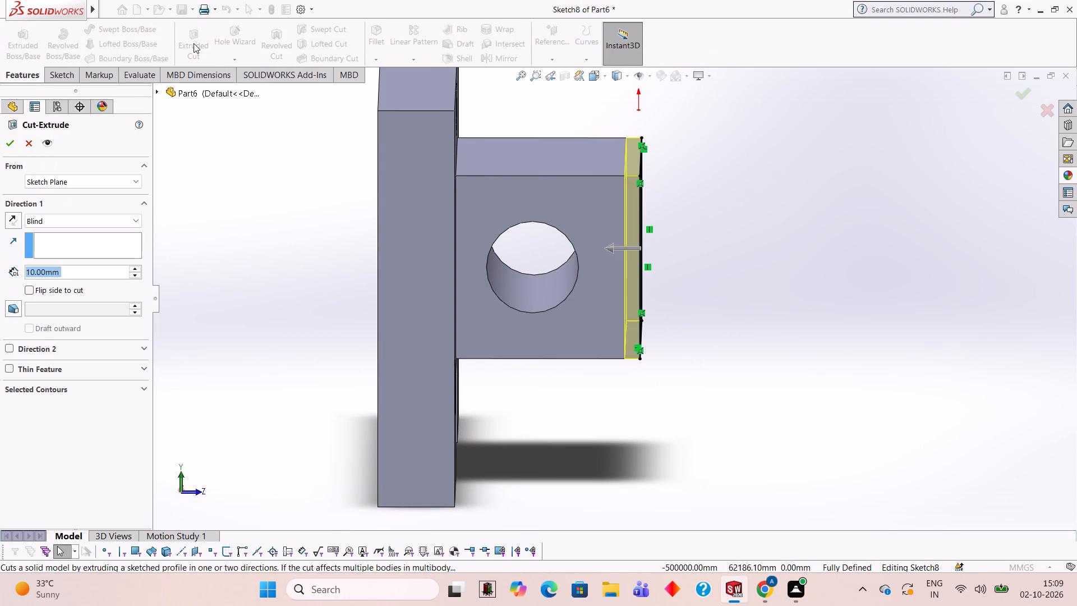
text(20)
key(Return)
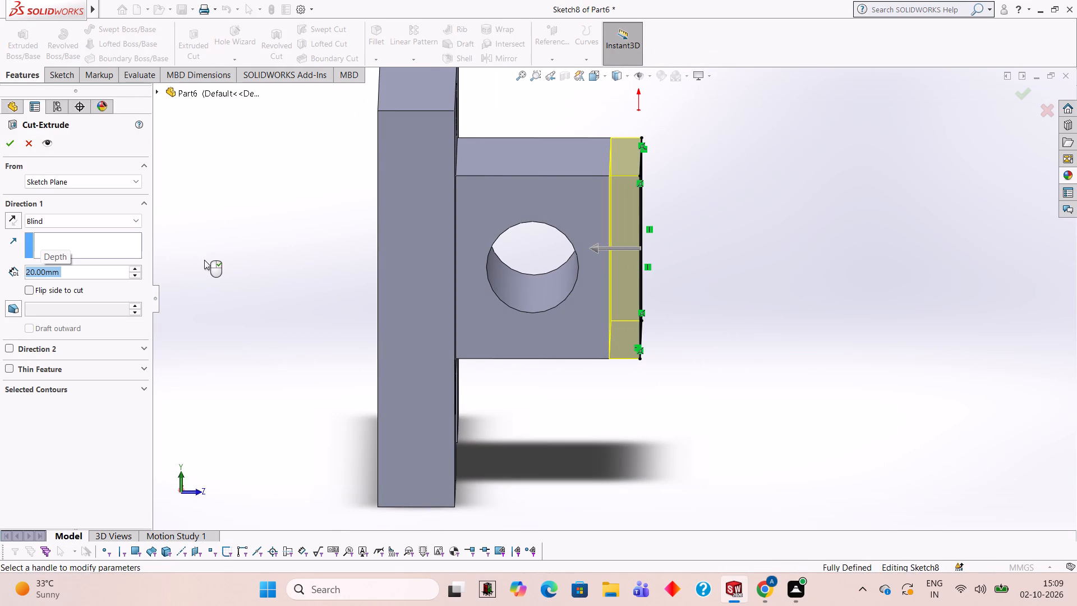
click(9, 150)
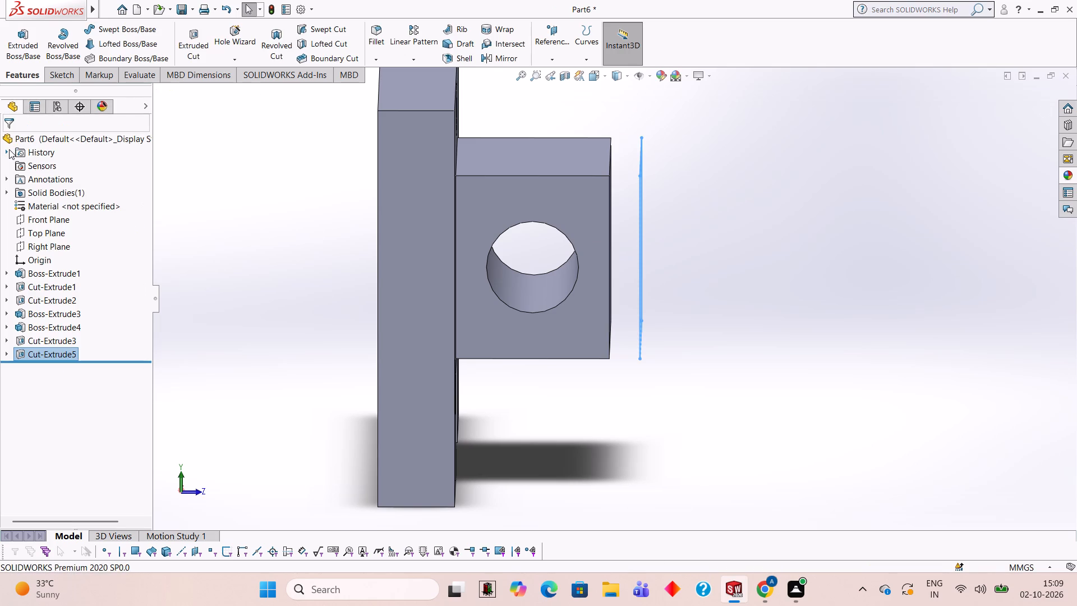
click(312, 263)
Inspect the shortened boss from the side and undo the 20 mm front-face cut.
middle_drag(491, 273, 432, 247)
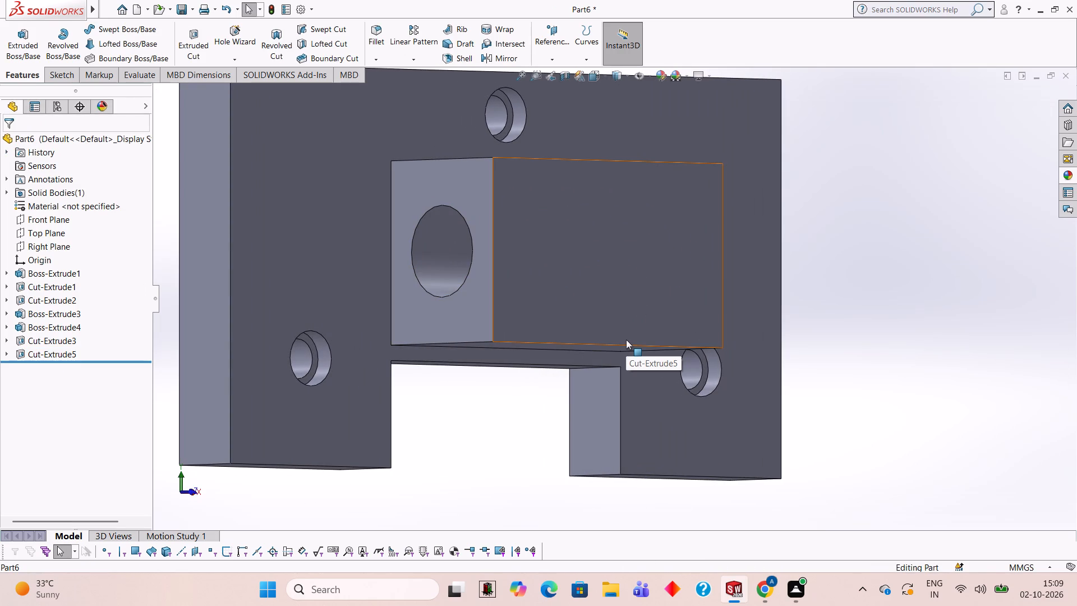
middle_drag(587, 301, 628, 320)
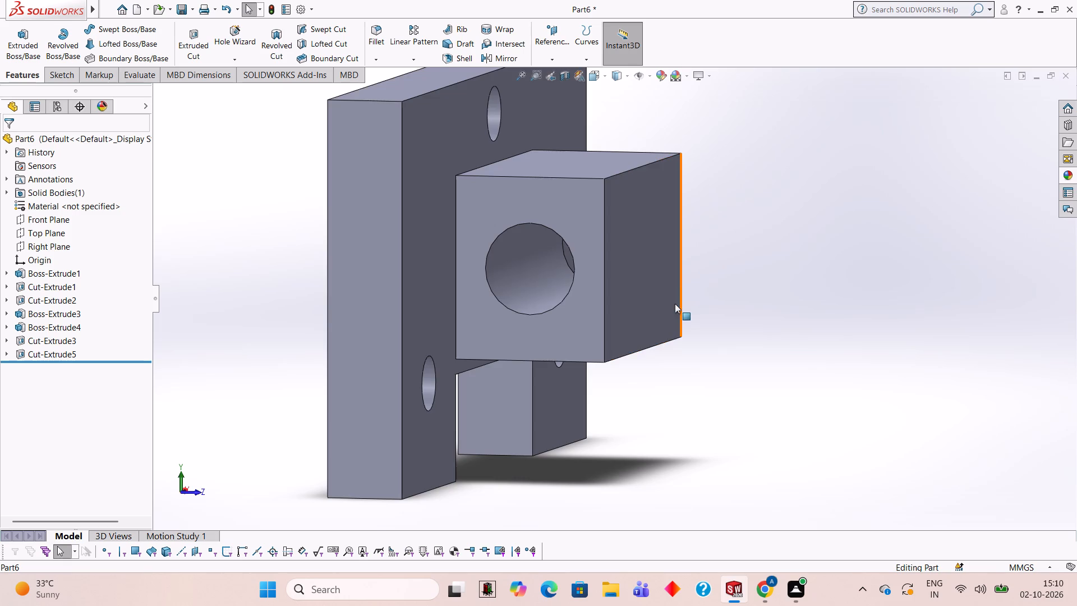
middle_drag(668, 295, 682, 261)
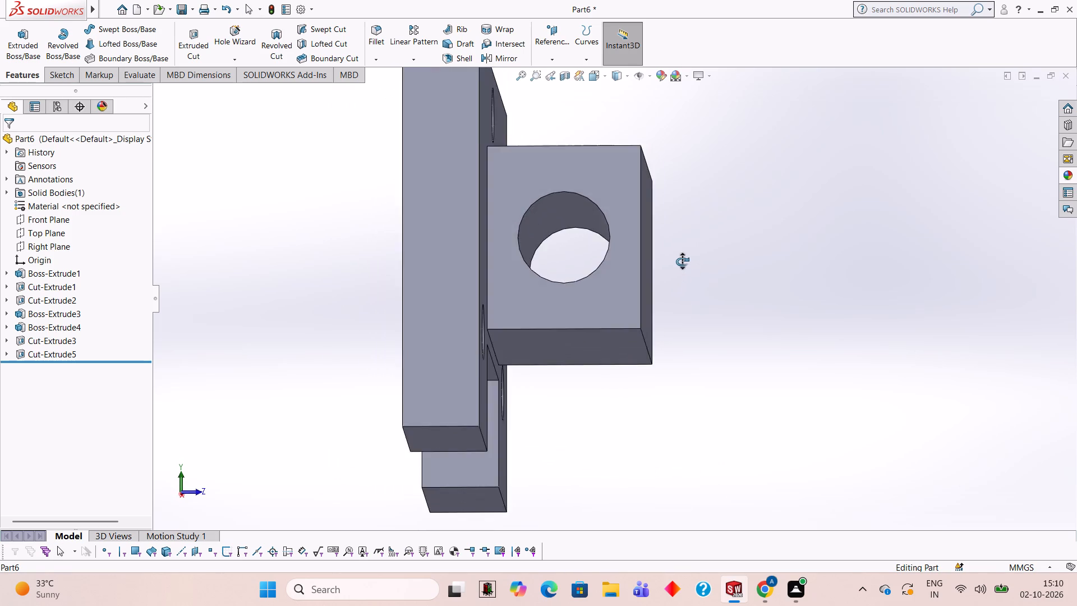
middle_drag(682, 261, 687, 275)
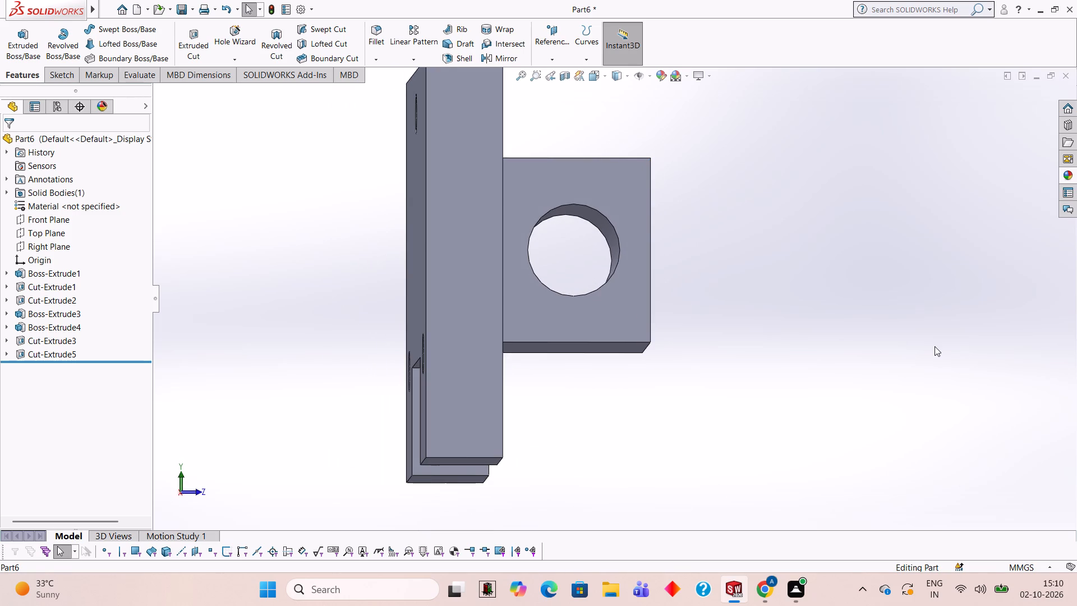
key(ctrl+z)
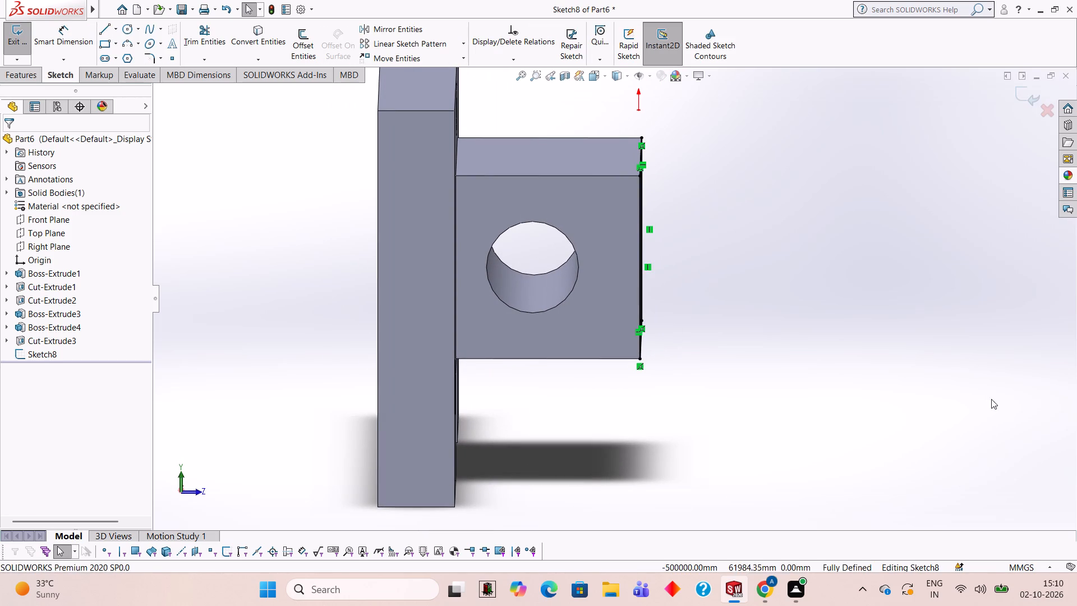
Extrude-cut the boss's front-face outline to a blind depth of 35 mm toward the plate.
middle_drag(797, 330, 785, 322)
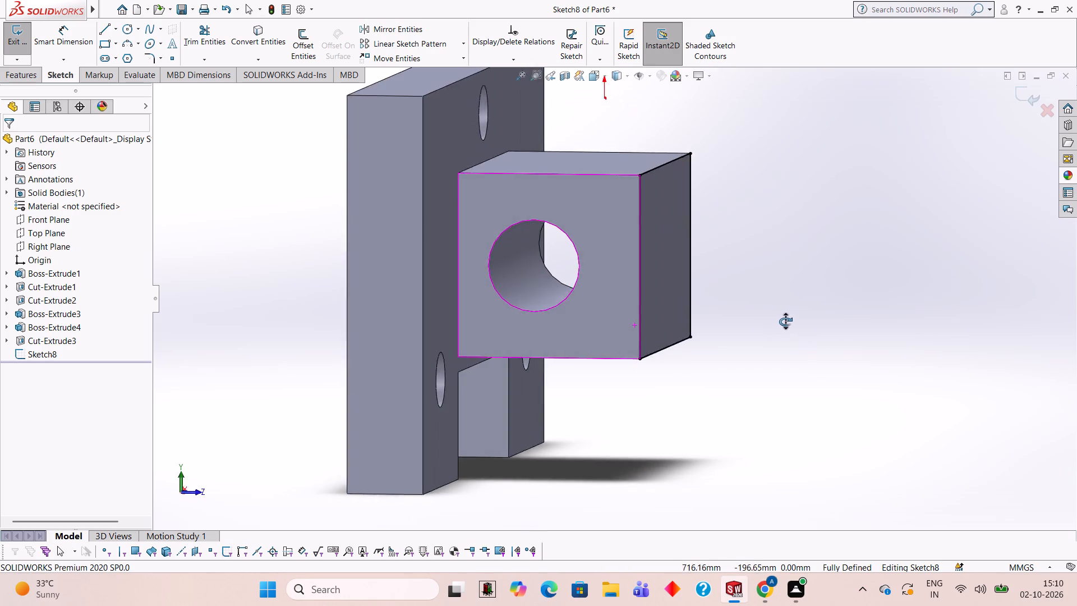
middle_drag(785, 322, 795, 322)
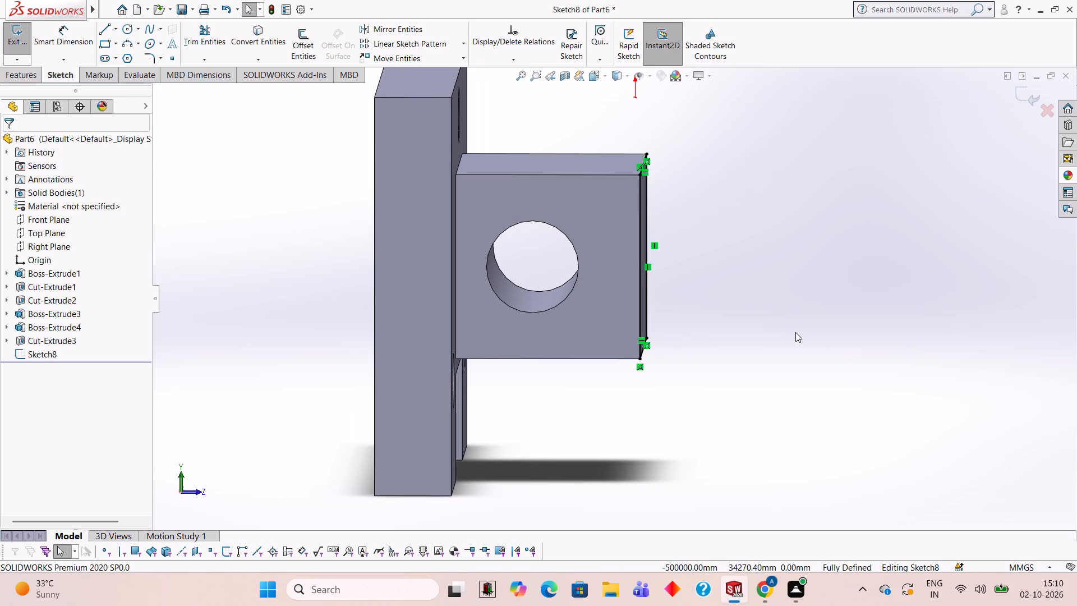
click(29, 75)
click(190, 47)
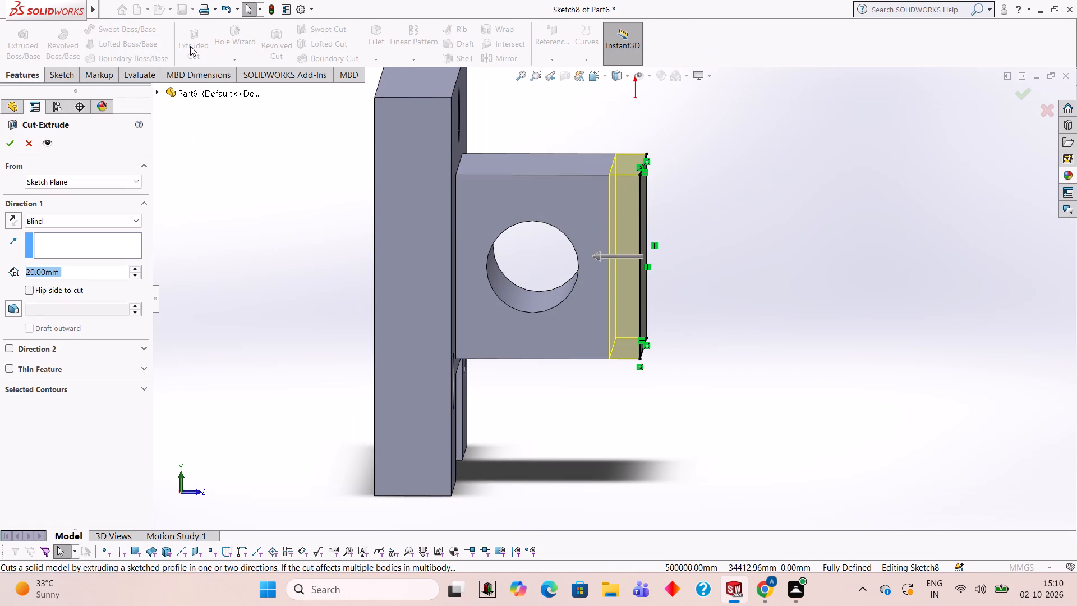
text(30)
key(Return)
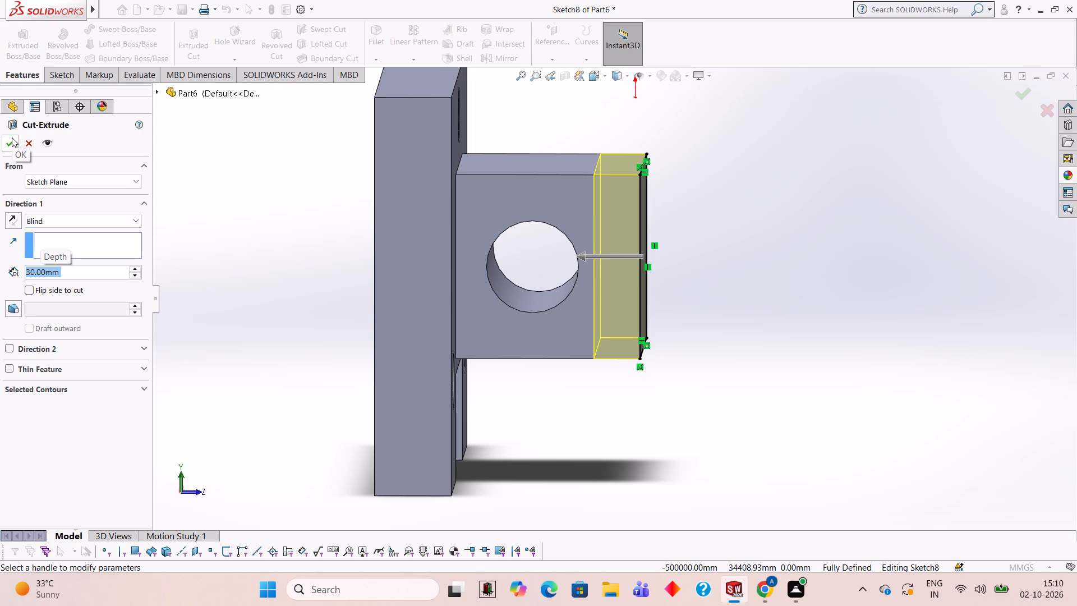
text(35)
key(Return)
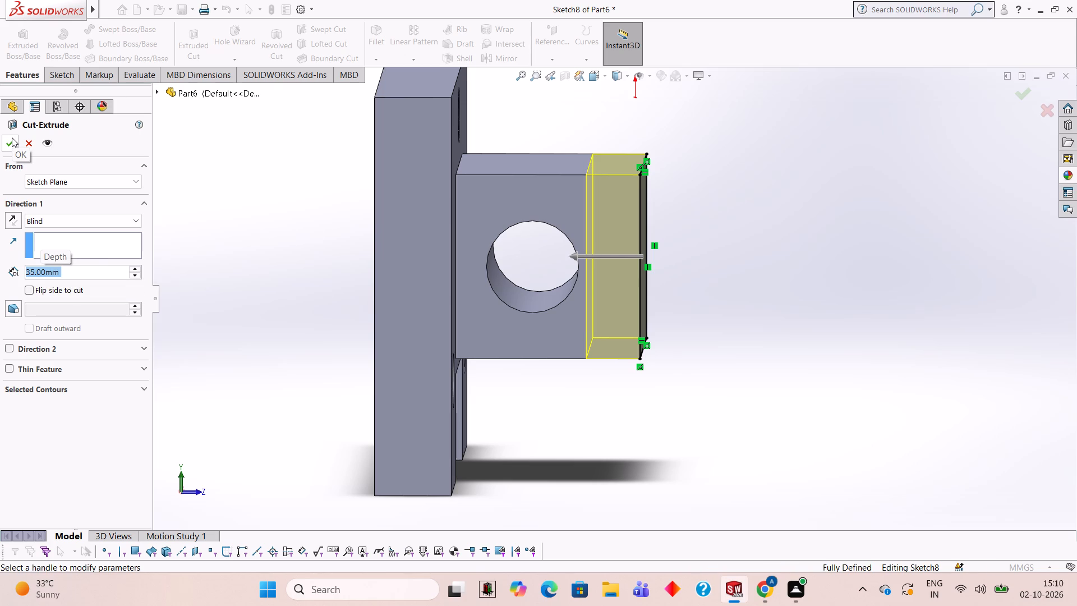
middle_drag(341, 250, 346, 251)
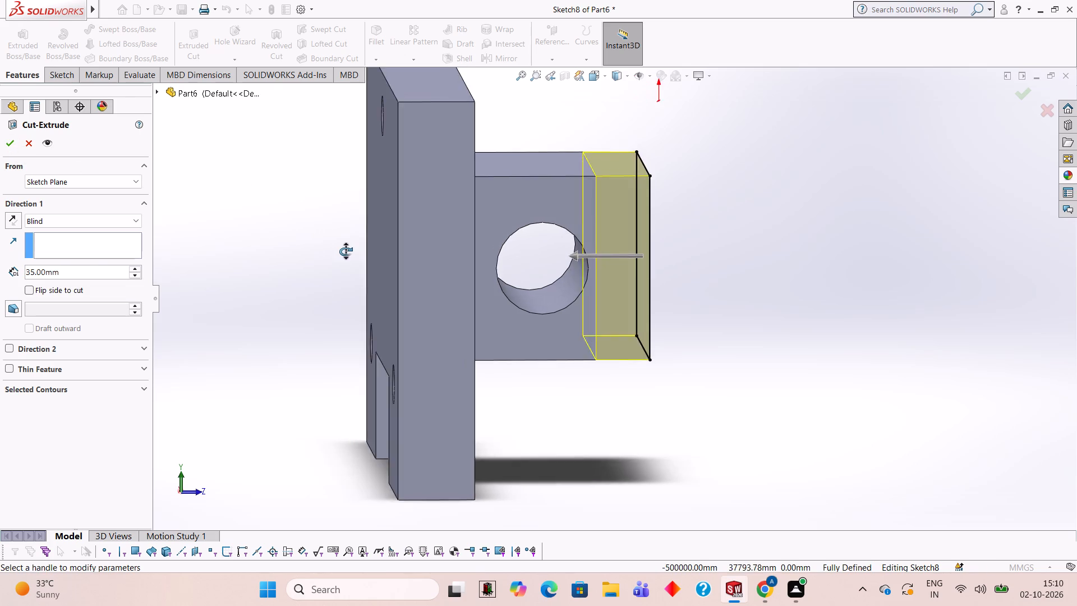
middle_drag(346, 251, 342, 241)
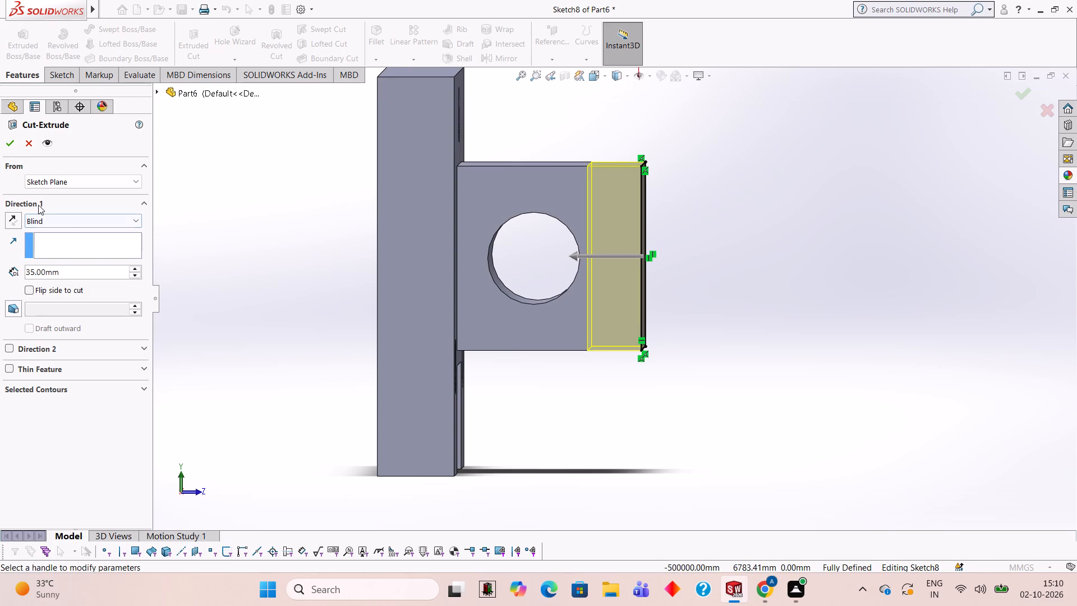
click(8, 143)
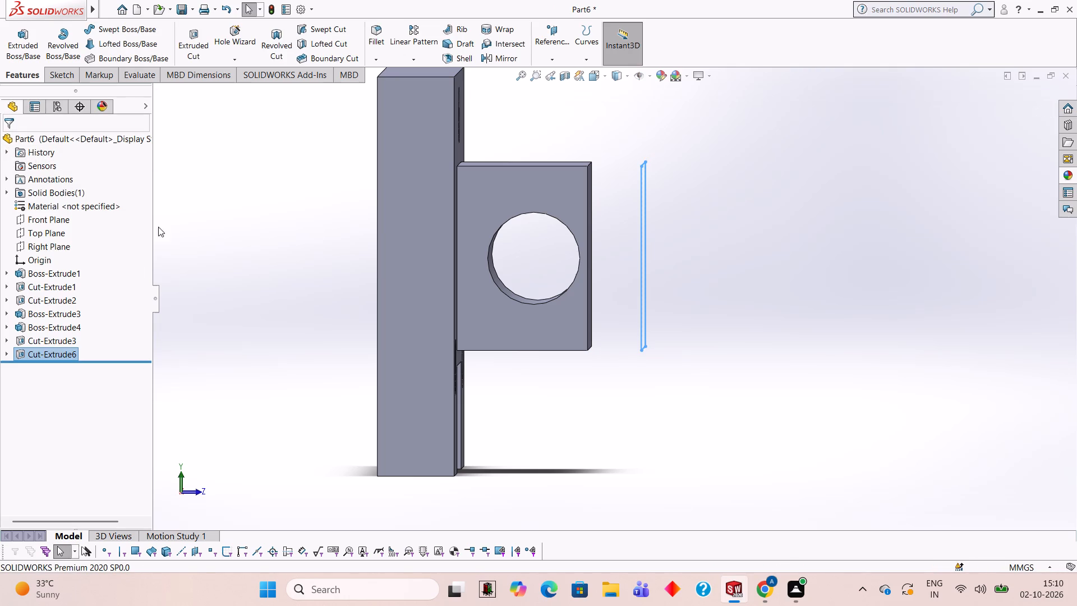
click(202, 238)
Start a sketch on the boss's bored side face and draw a vertical line along its full front edge.
middle_drag(698, 231, 648, 206)
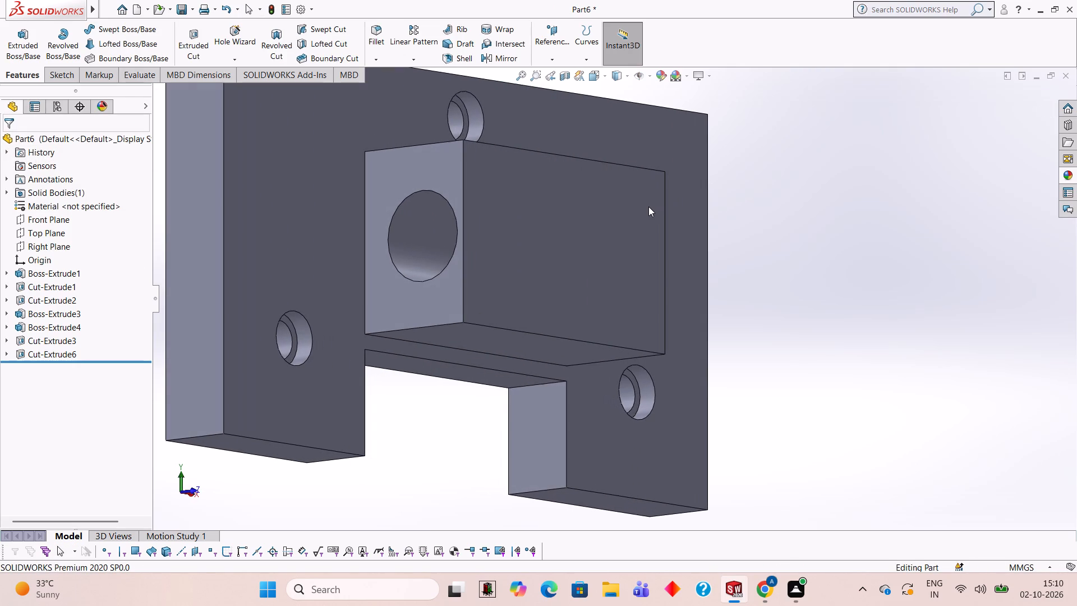
middle_drag(602, 204, 650, 228)
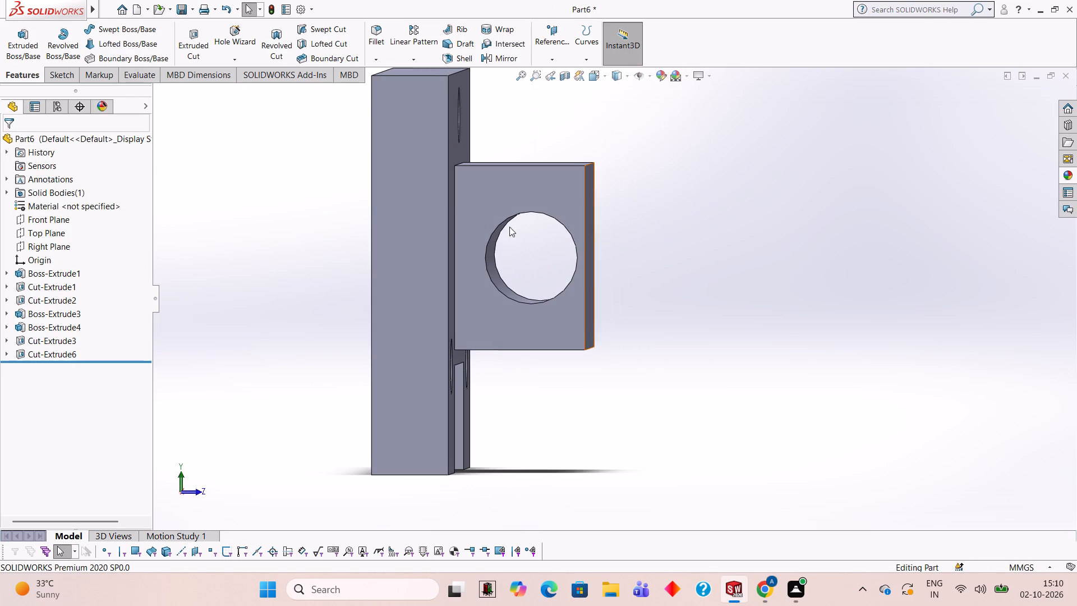
click(497, 195)
click(545, 169)
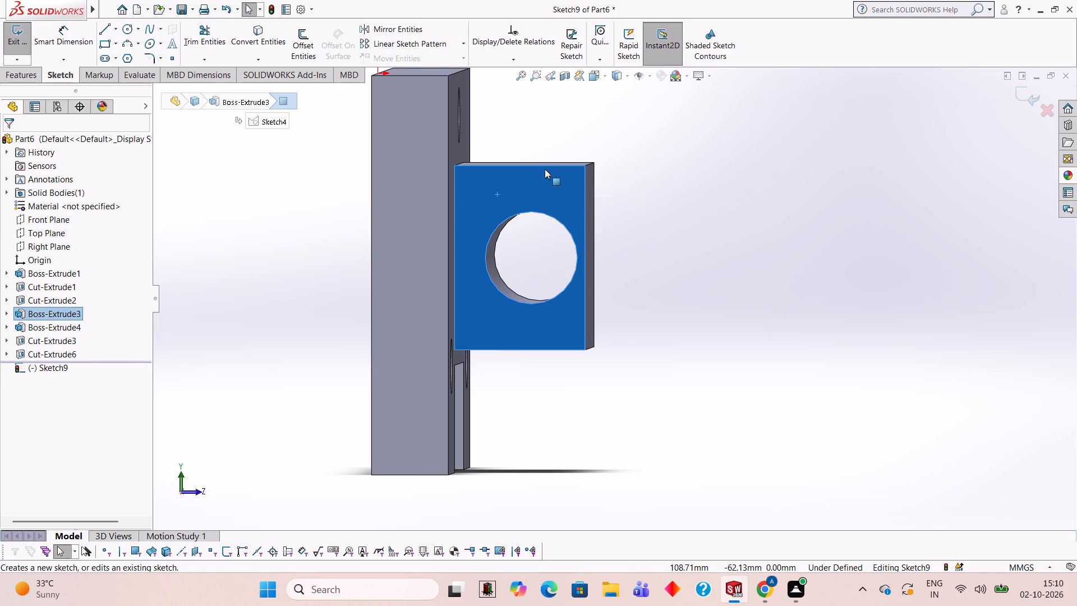
key(ctrl+8)
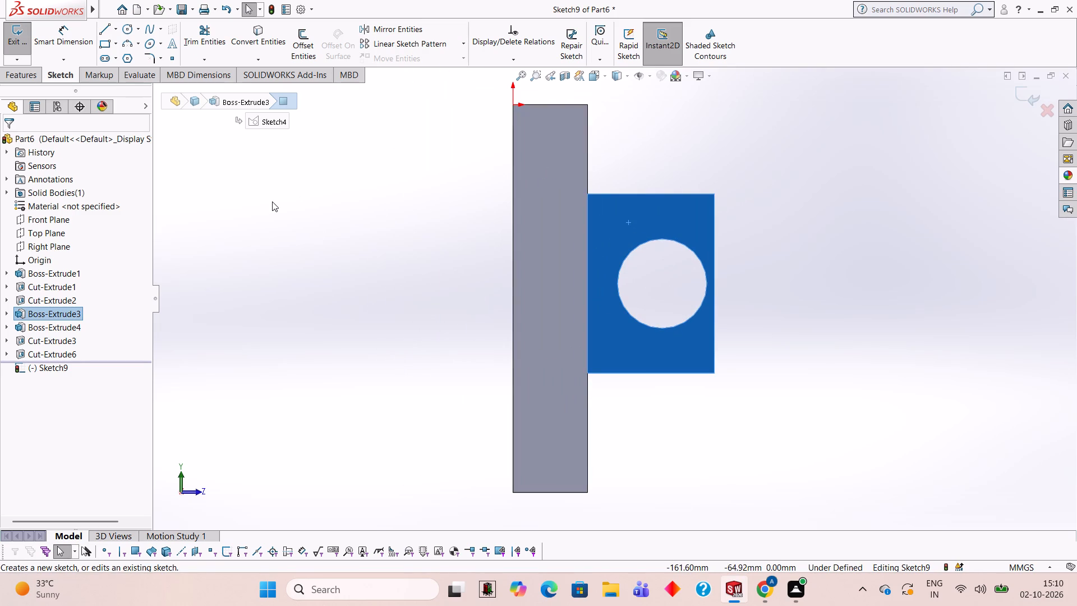
click(104, 34)
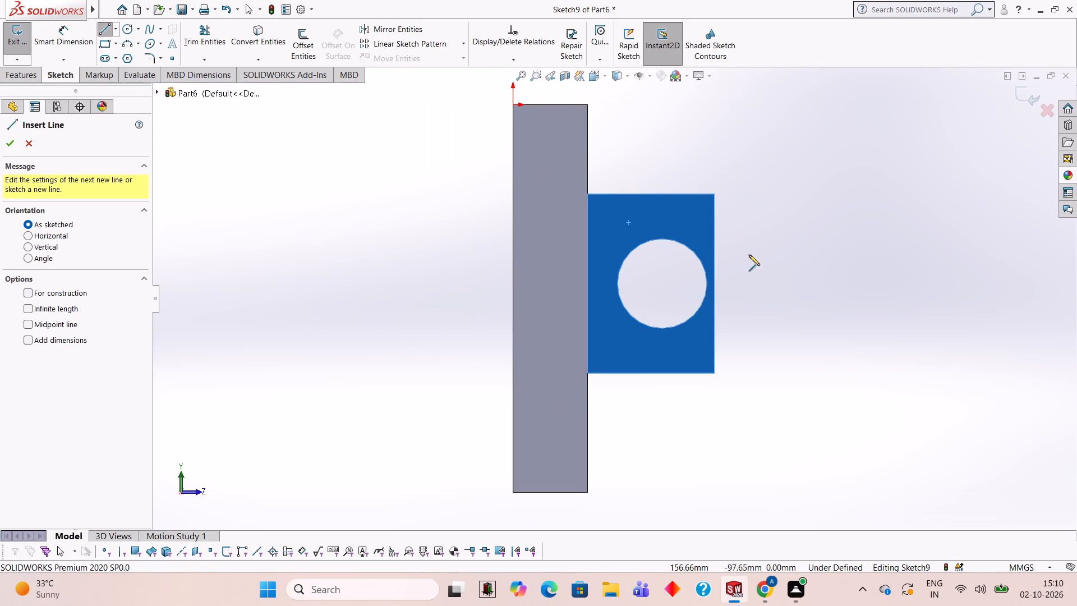
click(714, 194)
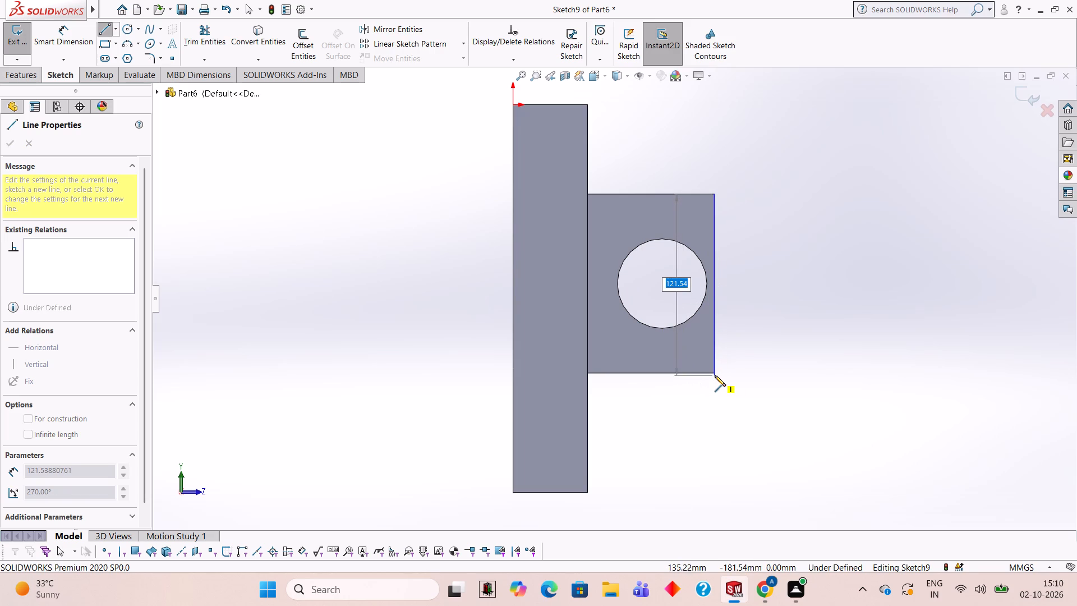
click(715, 374)
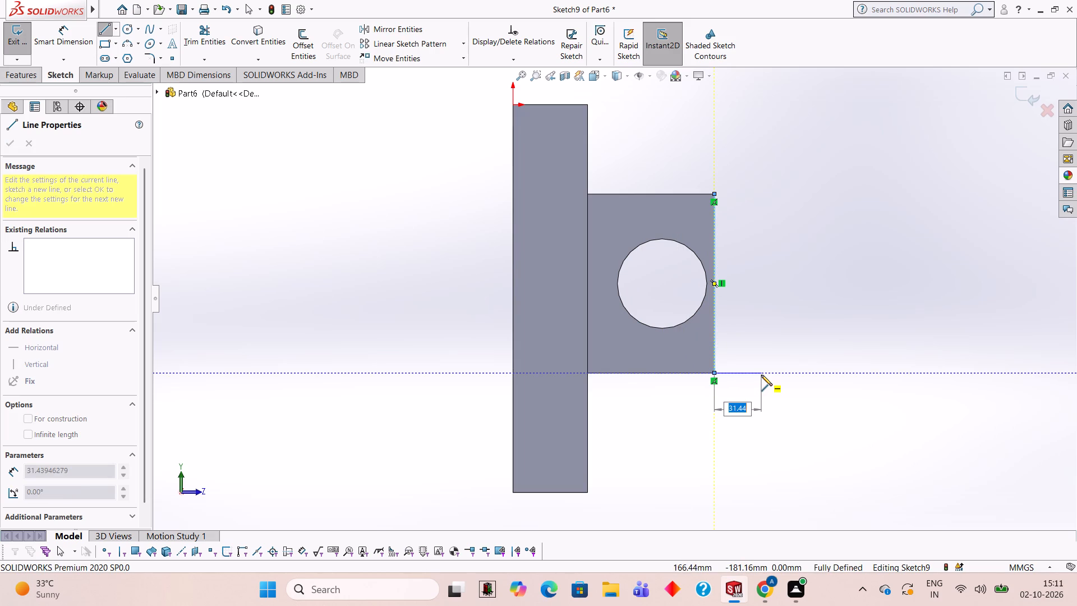
Continue the outline from the front edge's lower corner with a 20 mm horizontal line outward and a 20 mm vertical line upward.
text(20)
key(Return)
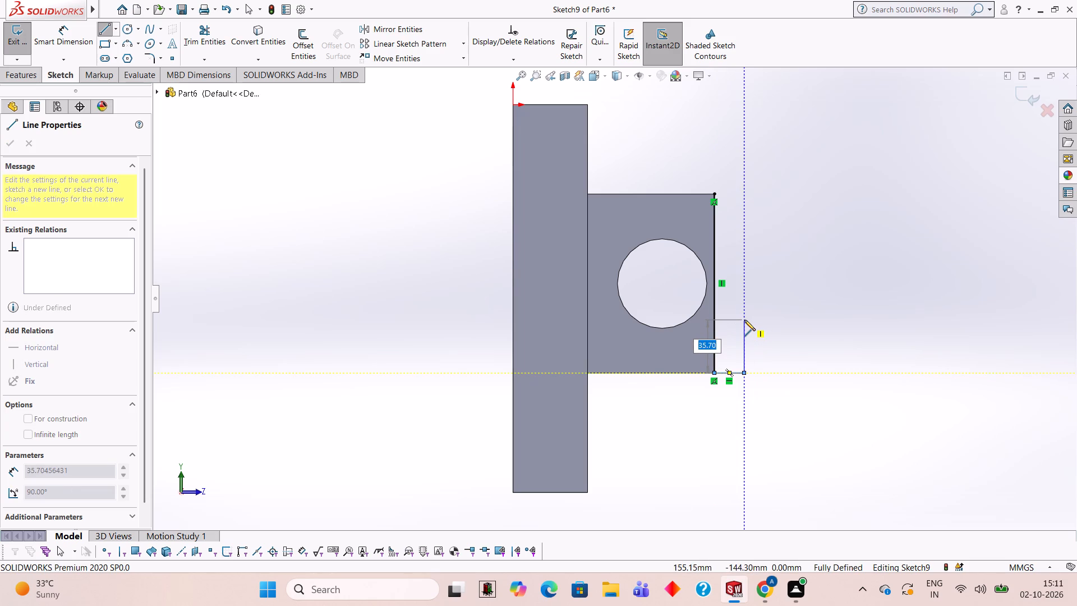
text(20)
key(Return)
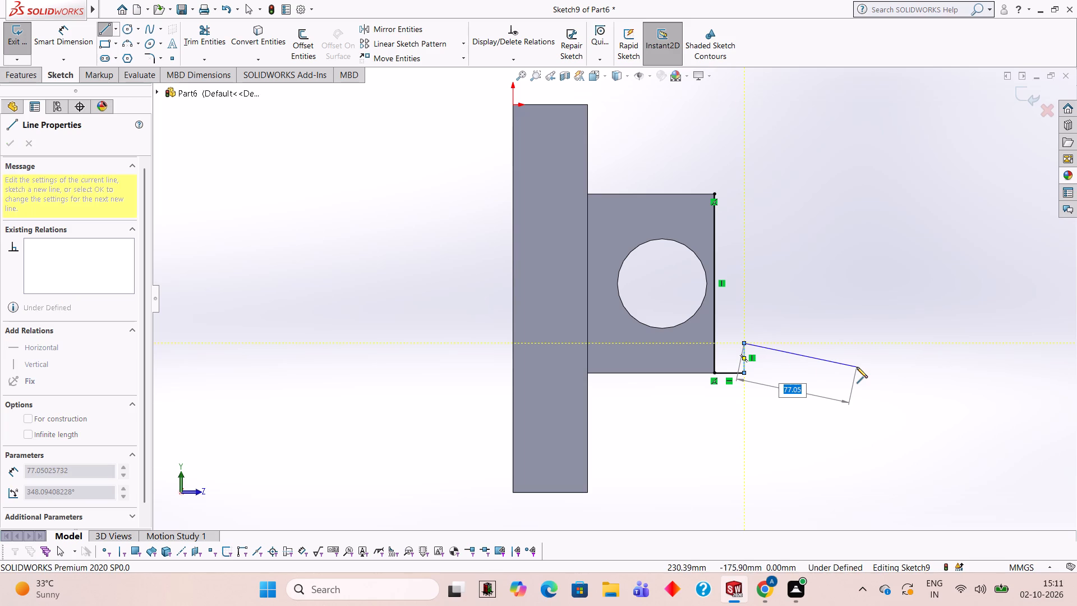
key(Escape)
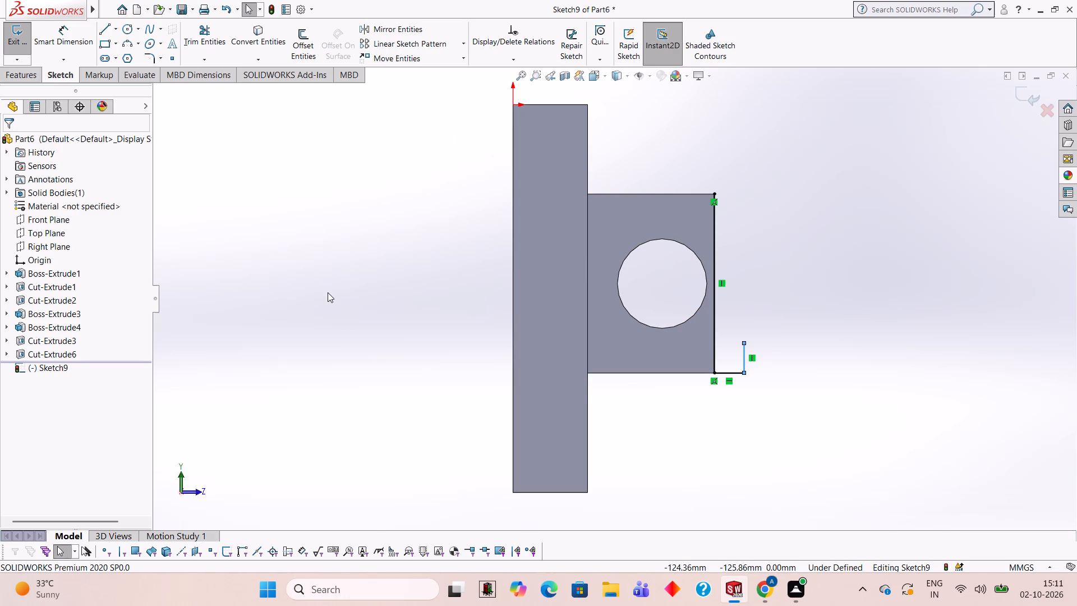
Draw a 20 mm horizontal line outward from the upper corner of the boss's front edge.
click(103, 30)
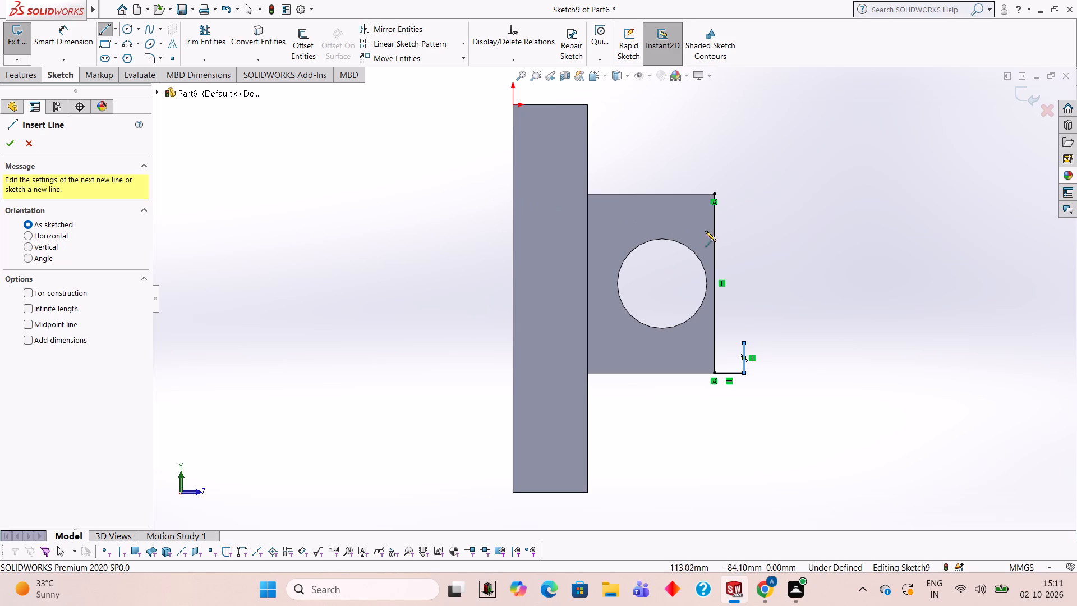
click(715, 194)
text(20)
key(Return)
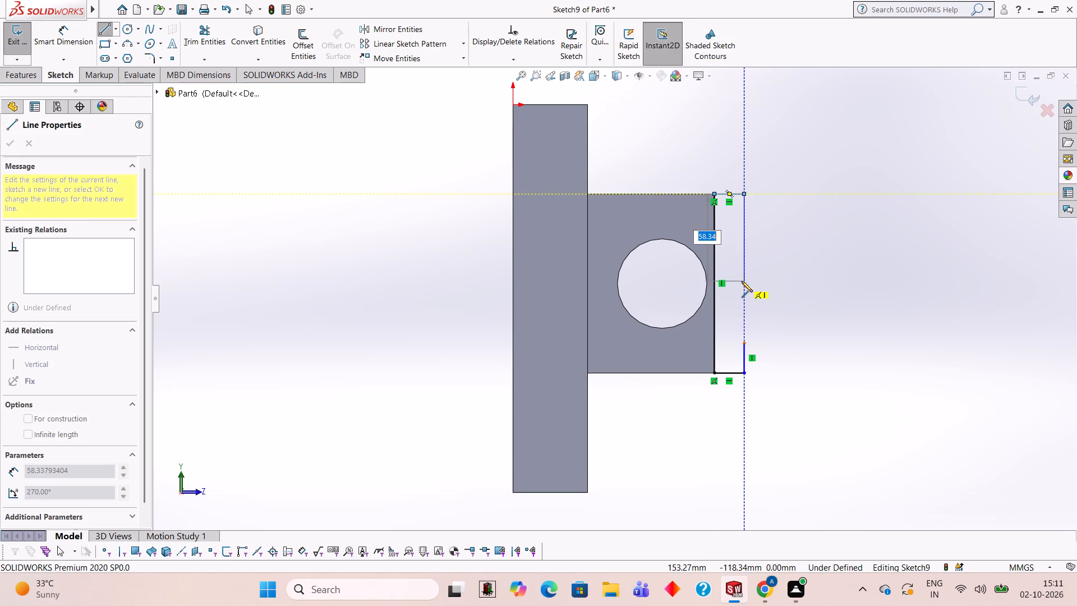
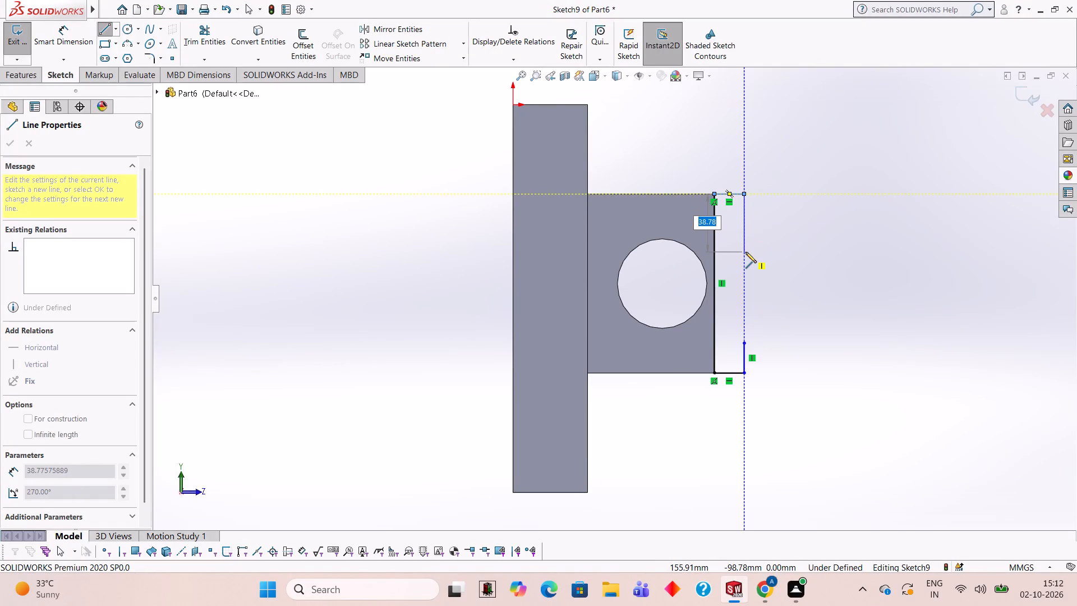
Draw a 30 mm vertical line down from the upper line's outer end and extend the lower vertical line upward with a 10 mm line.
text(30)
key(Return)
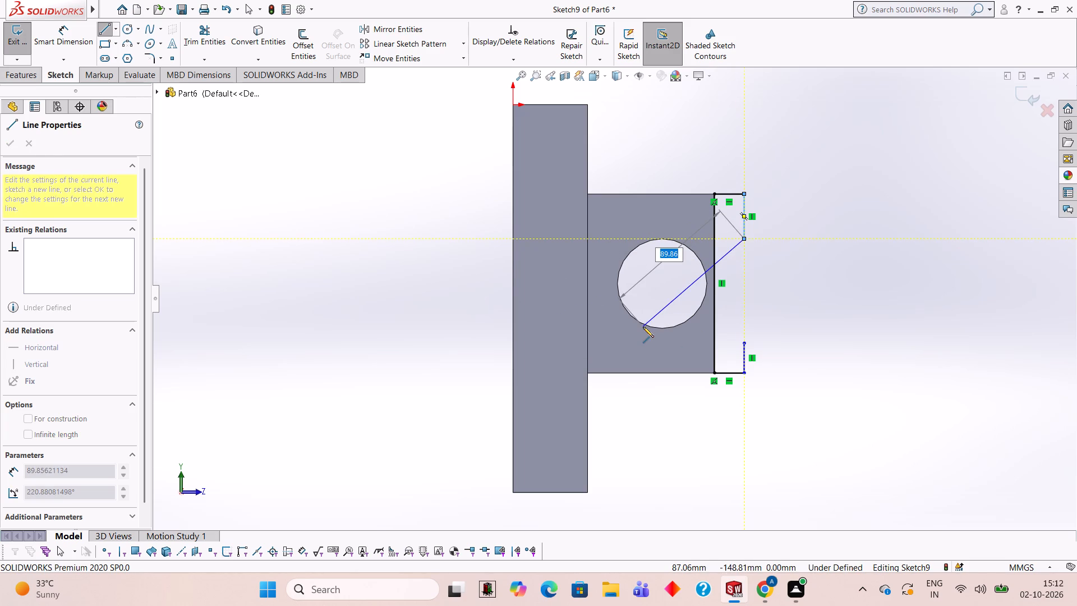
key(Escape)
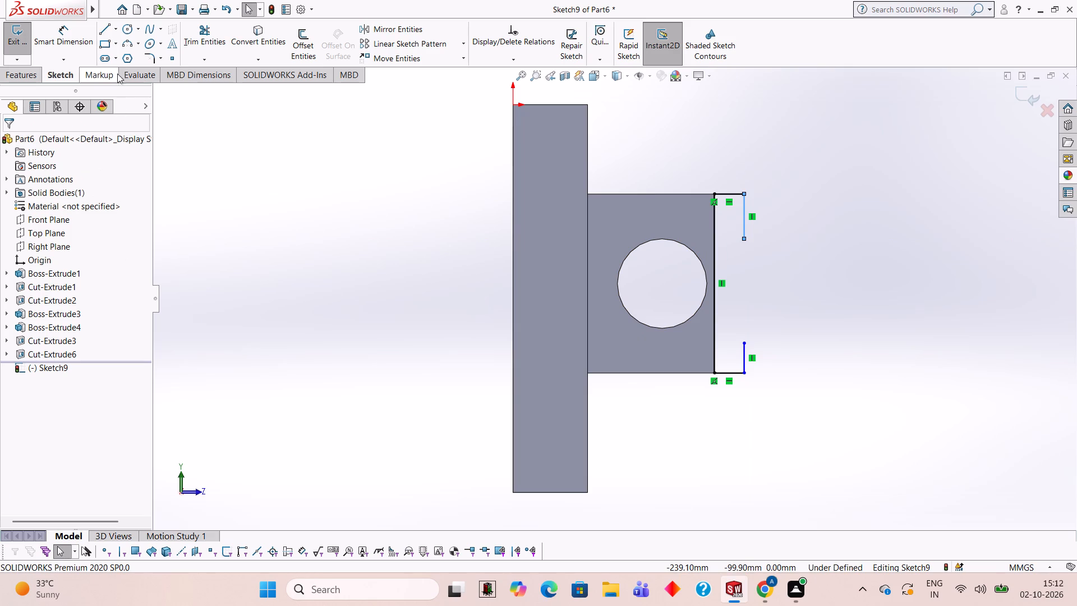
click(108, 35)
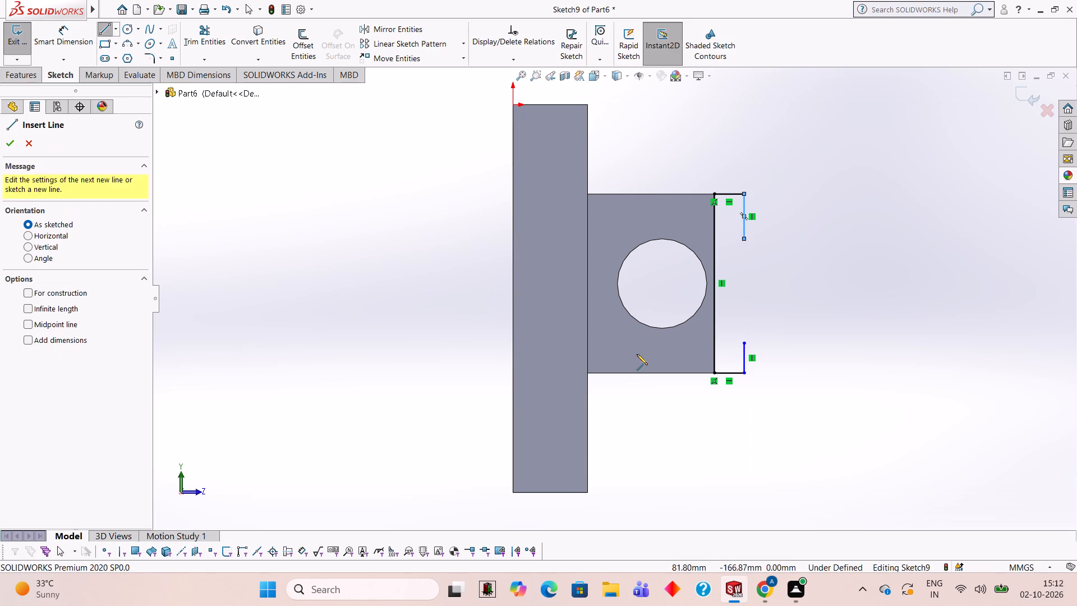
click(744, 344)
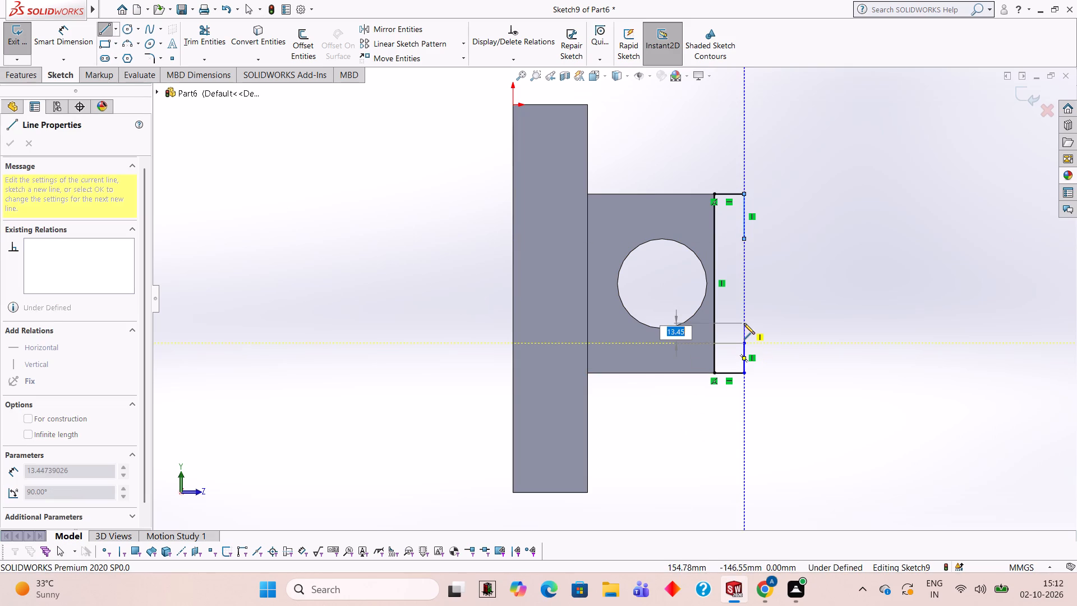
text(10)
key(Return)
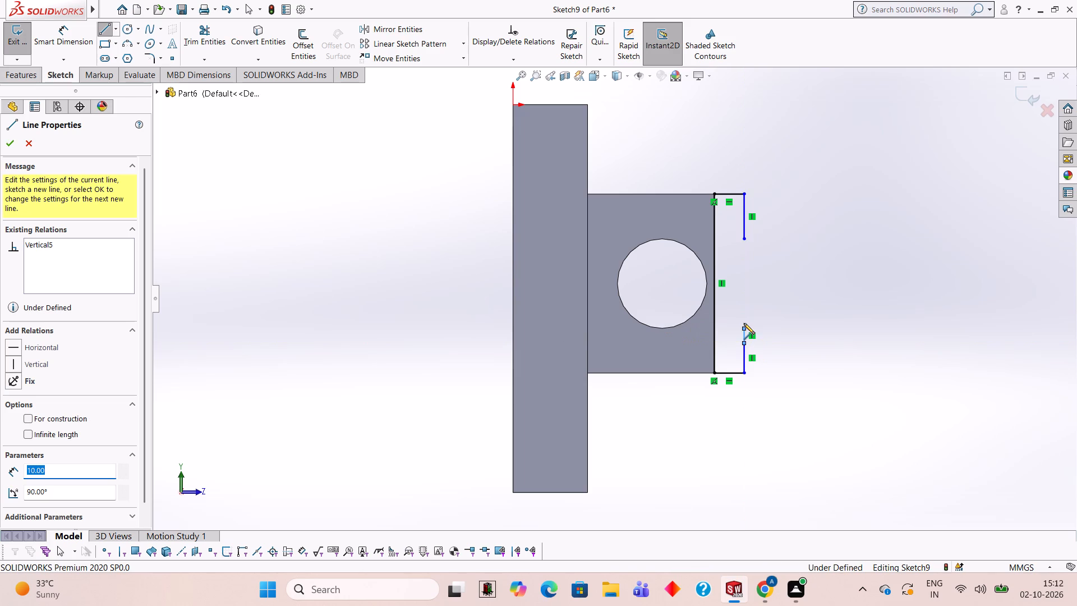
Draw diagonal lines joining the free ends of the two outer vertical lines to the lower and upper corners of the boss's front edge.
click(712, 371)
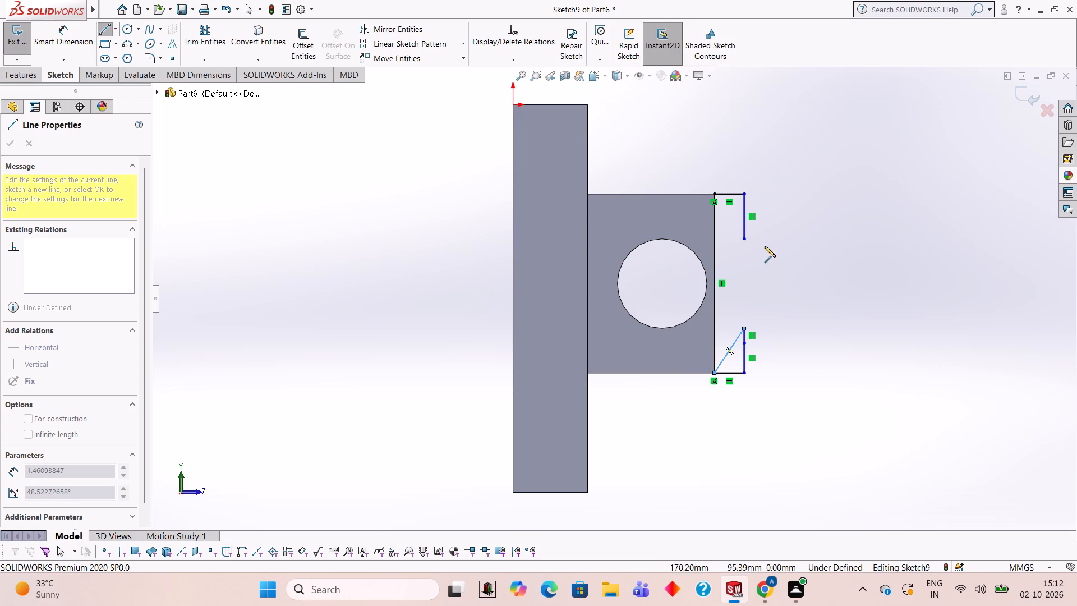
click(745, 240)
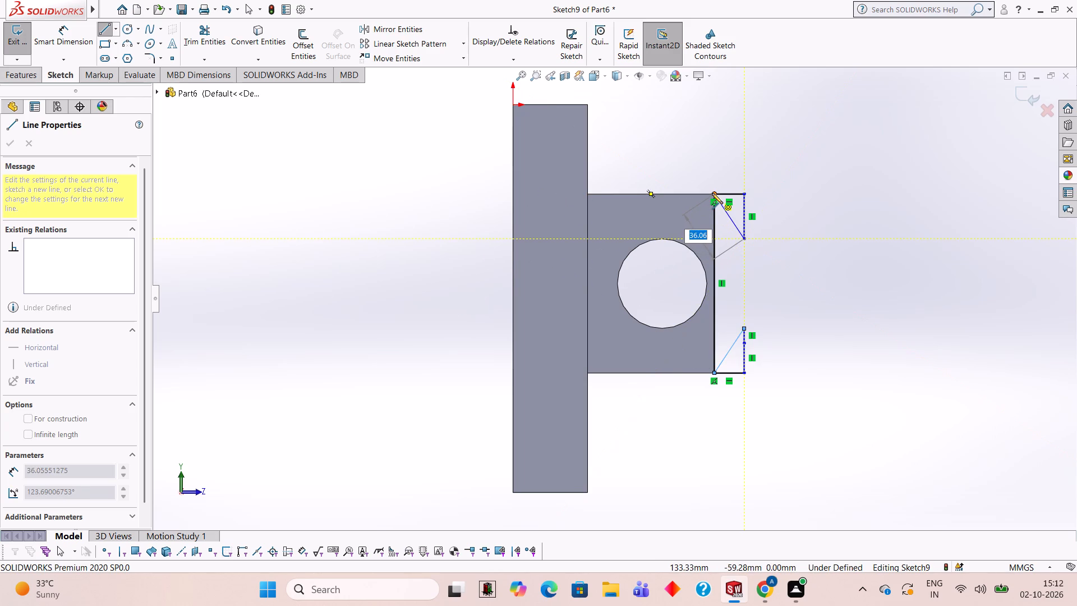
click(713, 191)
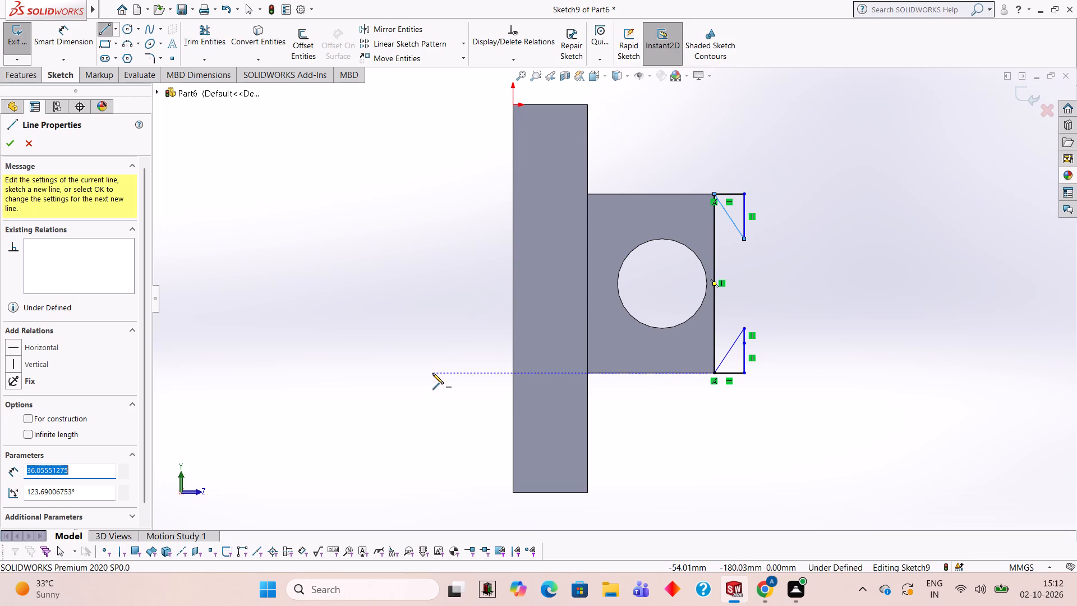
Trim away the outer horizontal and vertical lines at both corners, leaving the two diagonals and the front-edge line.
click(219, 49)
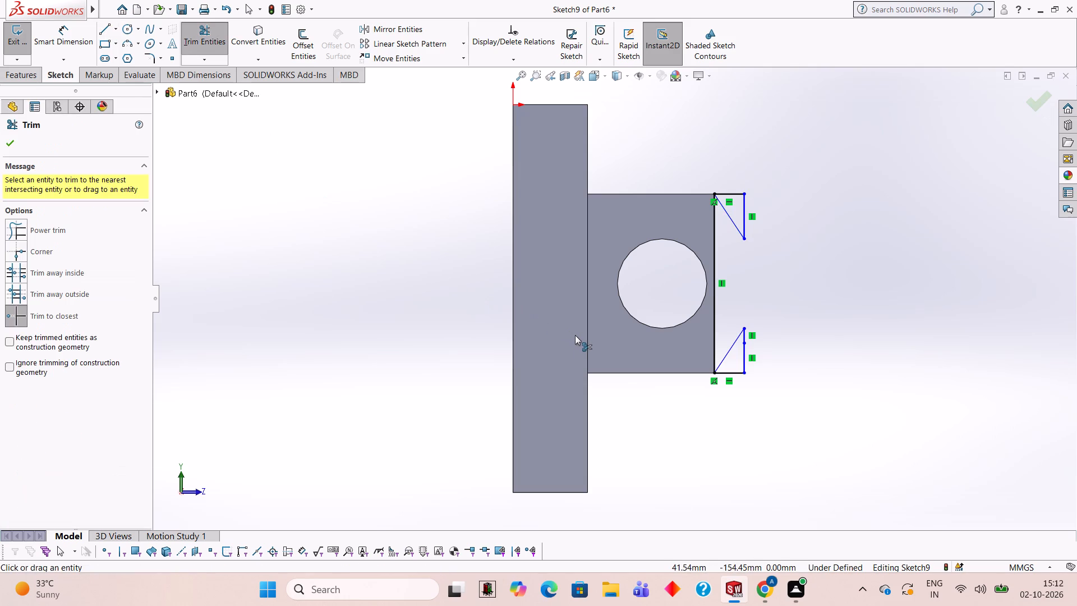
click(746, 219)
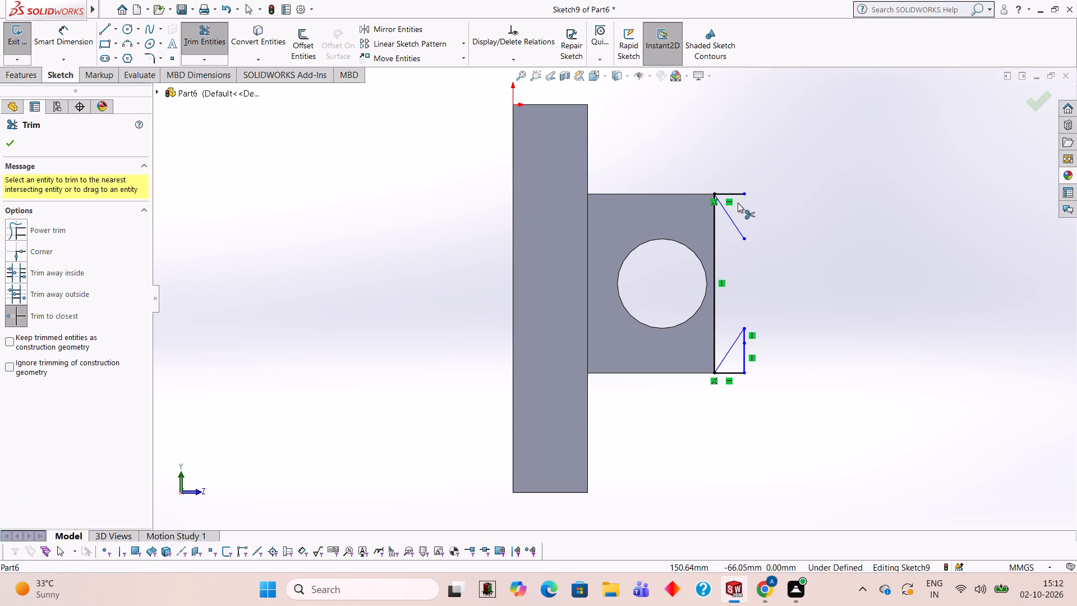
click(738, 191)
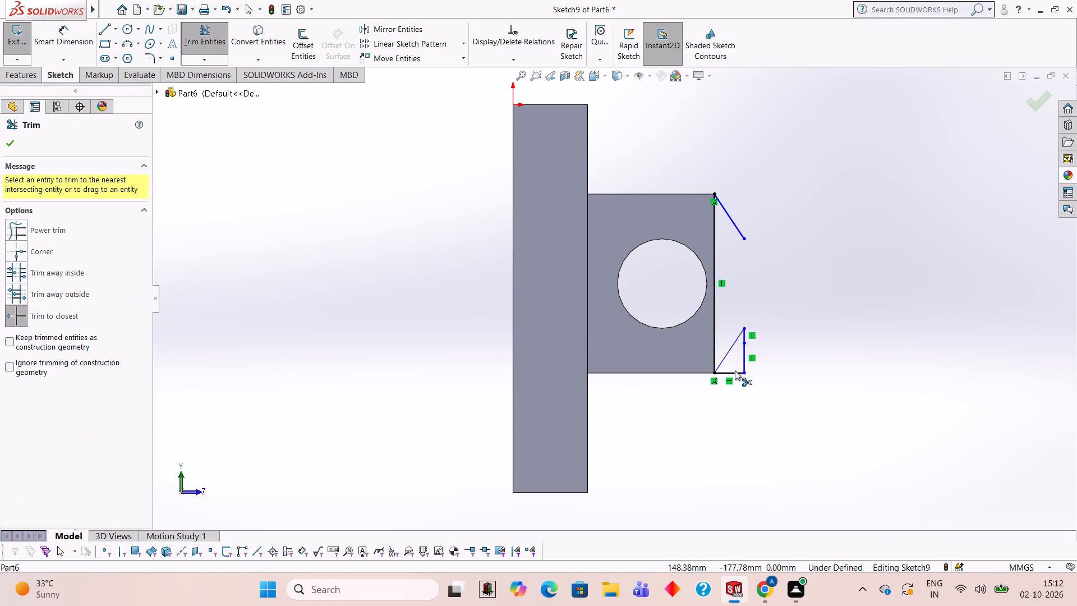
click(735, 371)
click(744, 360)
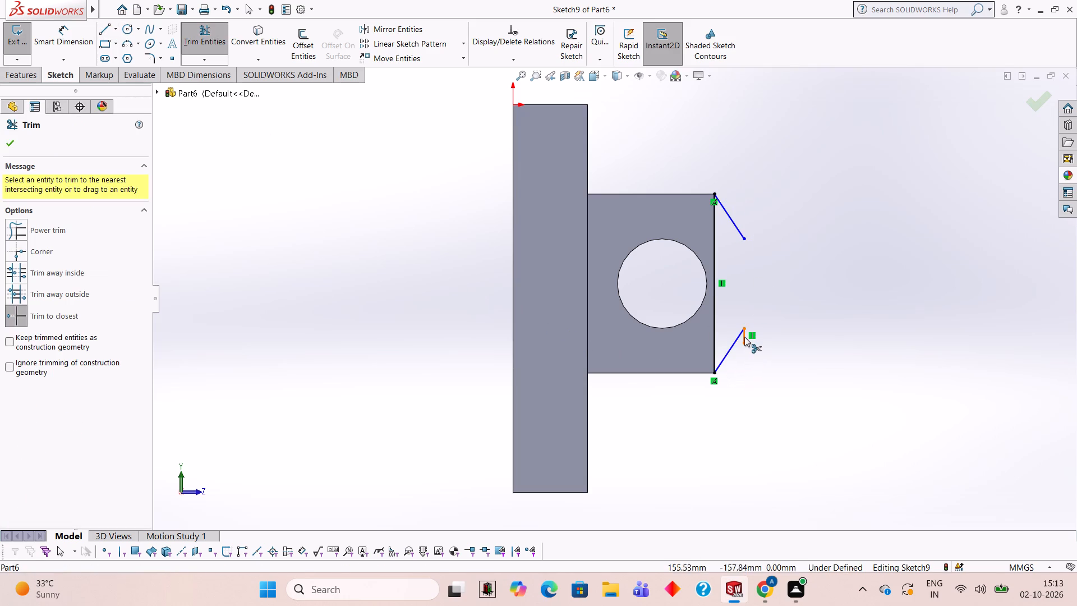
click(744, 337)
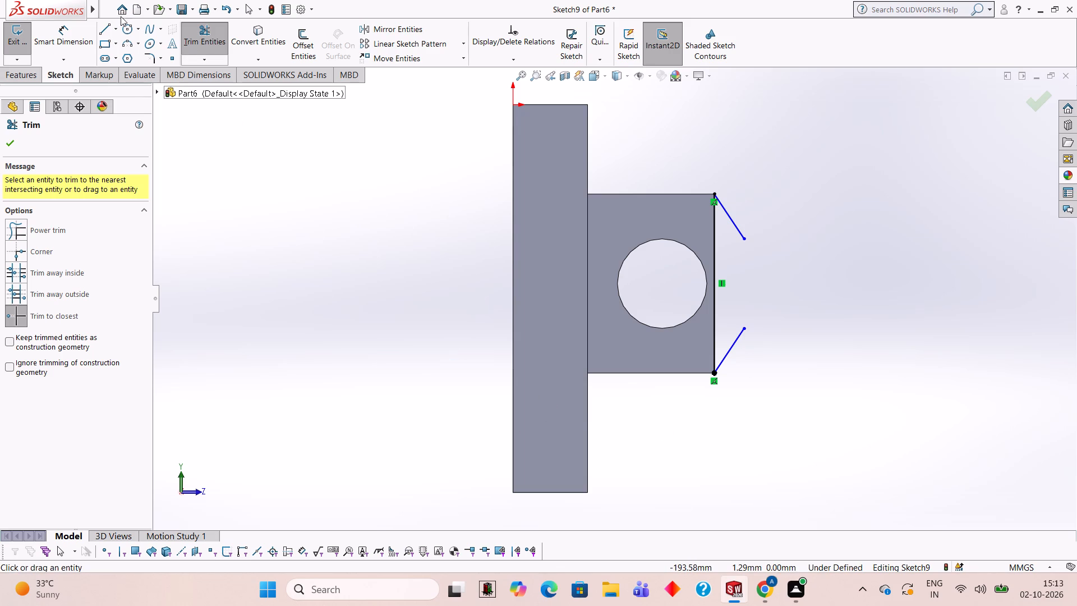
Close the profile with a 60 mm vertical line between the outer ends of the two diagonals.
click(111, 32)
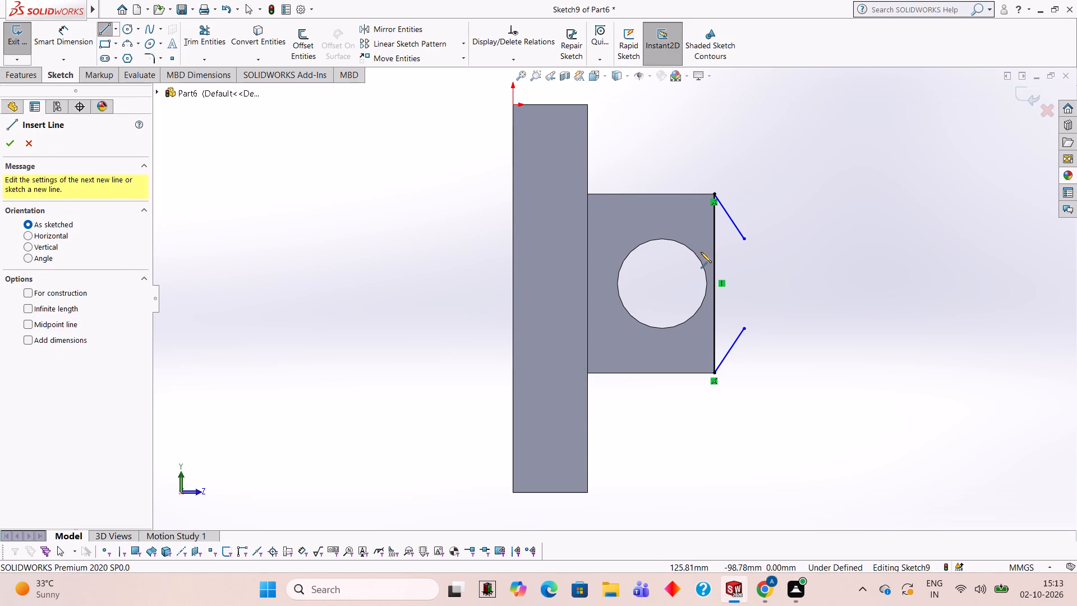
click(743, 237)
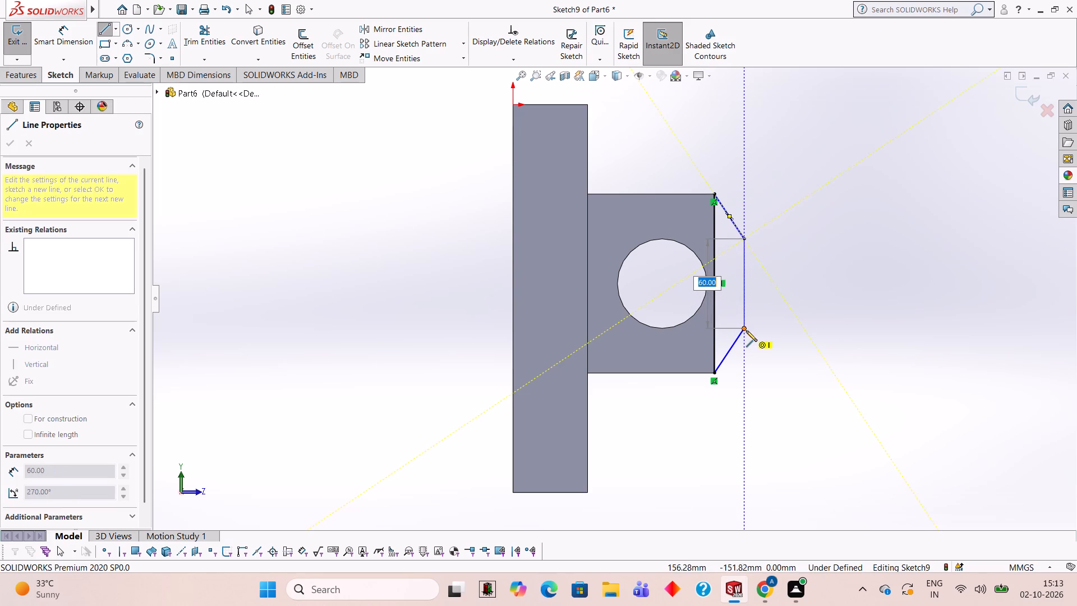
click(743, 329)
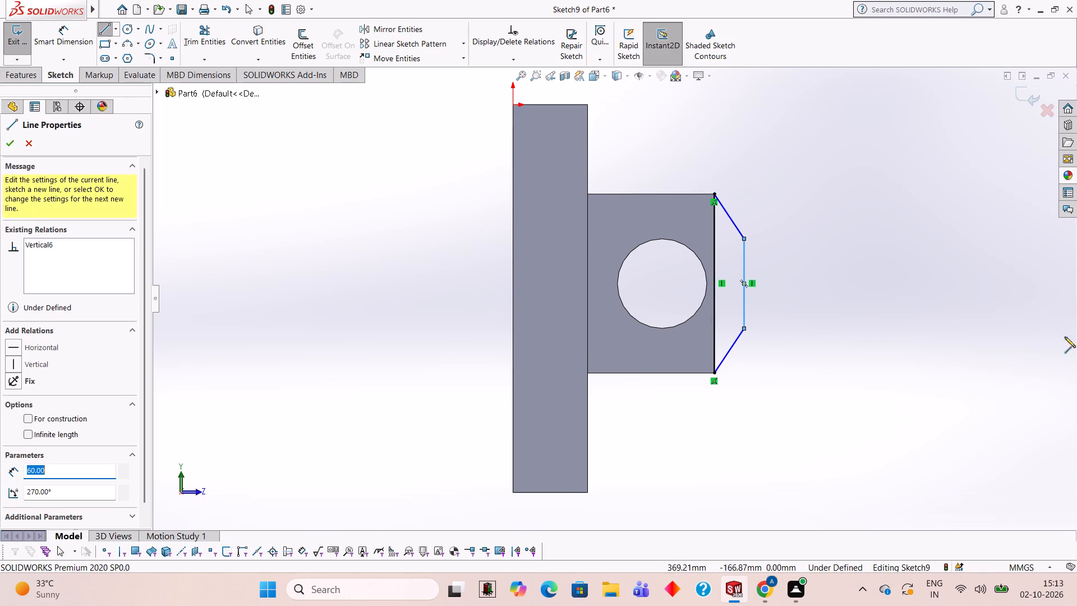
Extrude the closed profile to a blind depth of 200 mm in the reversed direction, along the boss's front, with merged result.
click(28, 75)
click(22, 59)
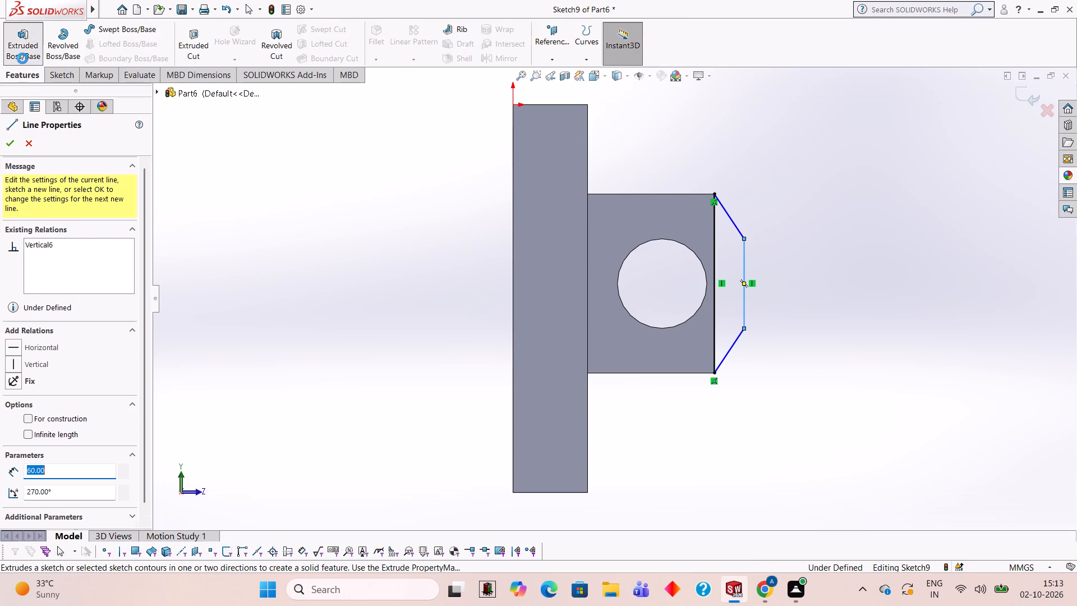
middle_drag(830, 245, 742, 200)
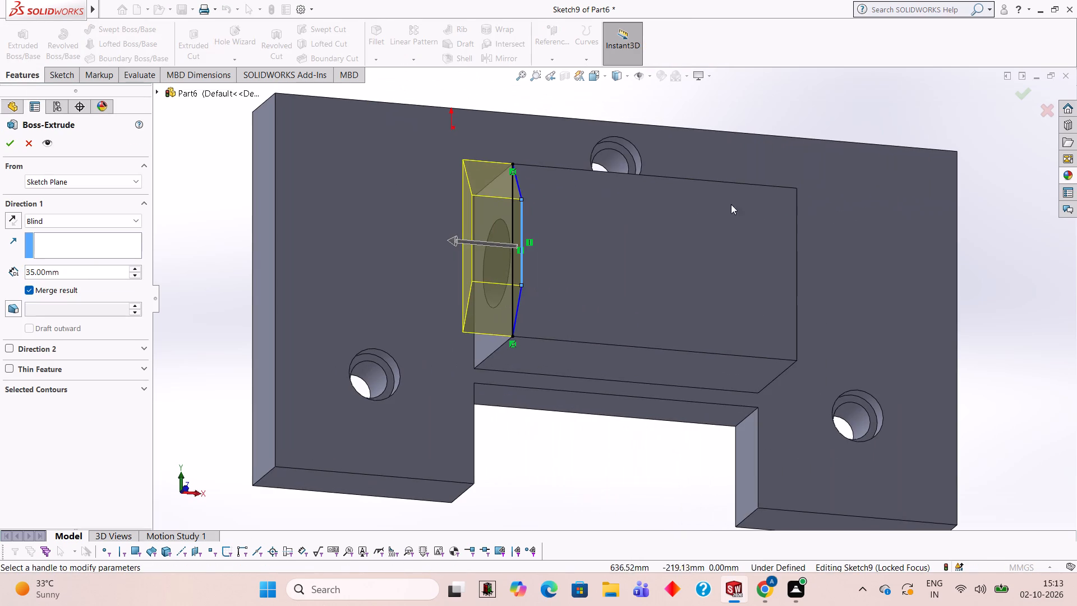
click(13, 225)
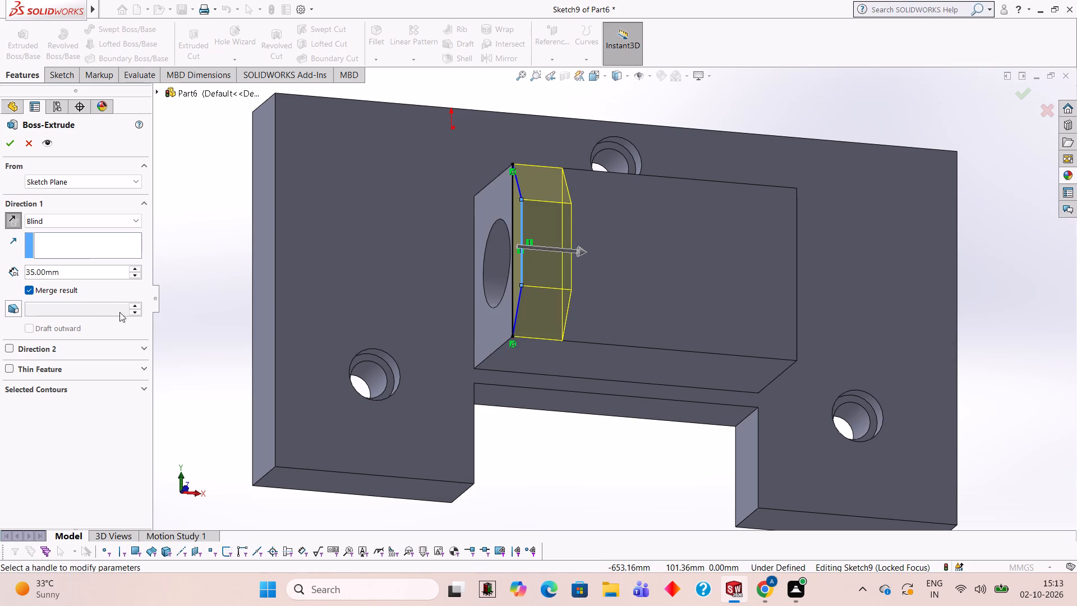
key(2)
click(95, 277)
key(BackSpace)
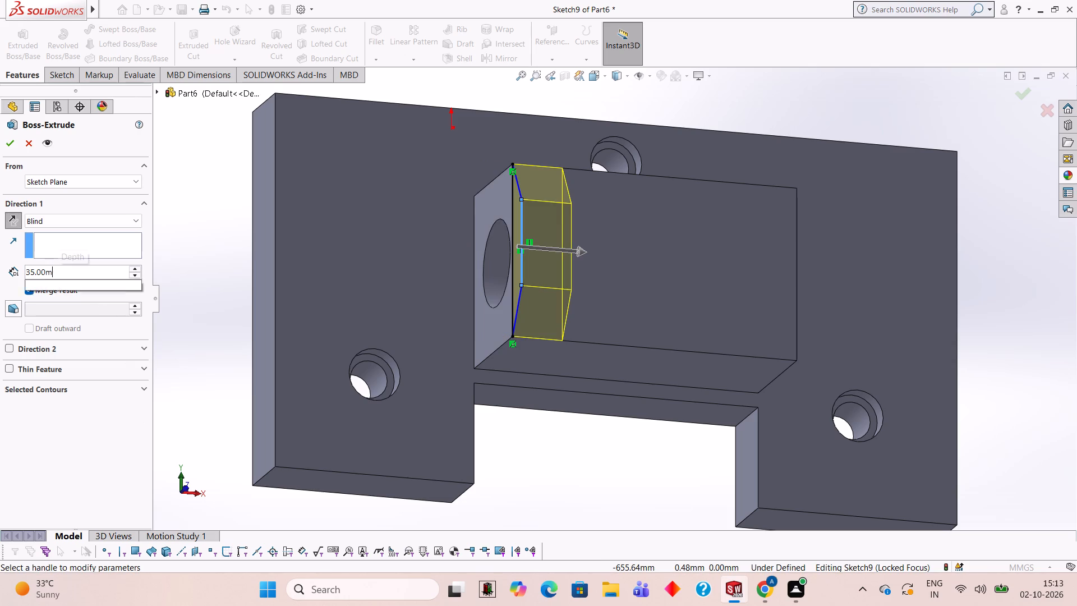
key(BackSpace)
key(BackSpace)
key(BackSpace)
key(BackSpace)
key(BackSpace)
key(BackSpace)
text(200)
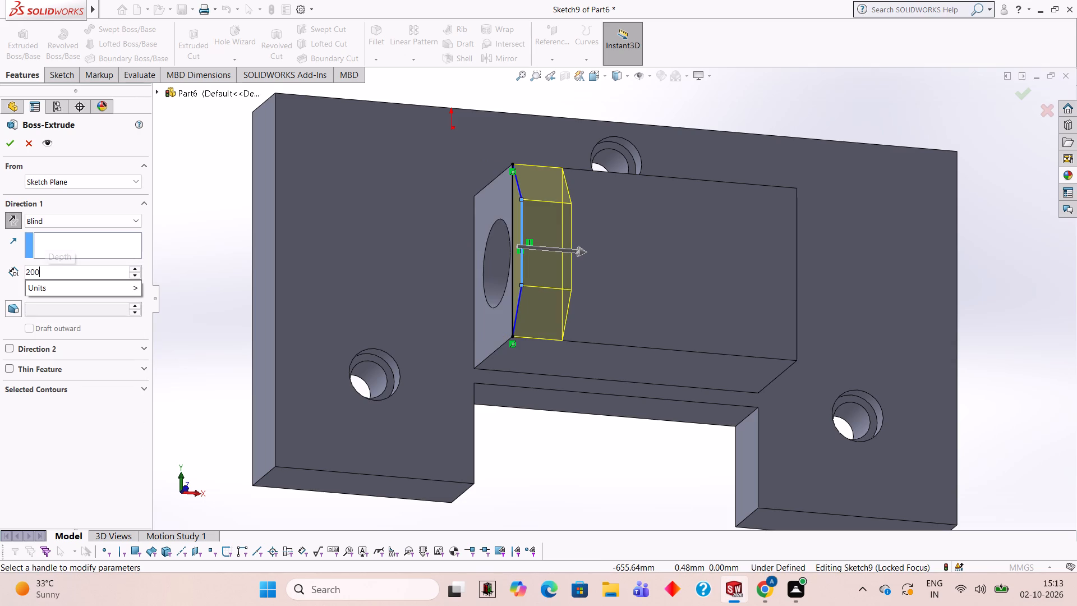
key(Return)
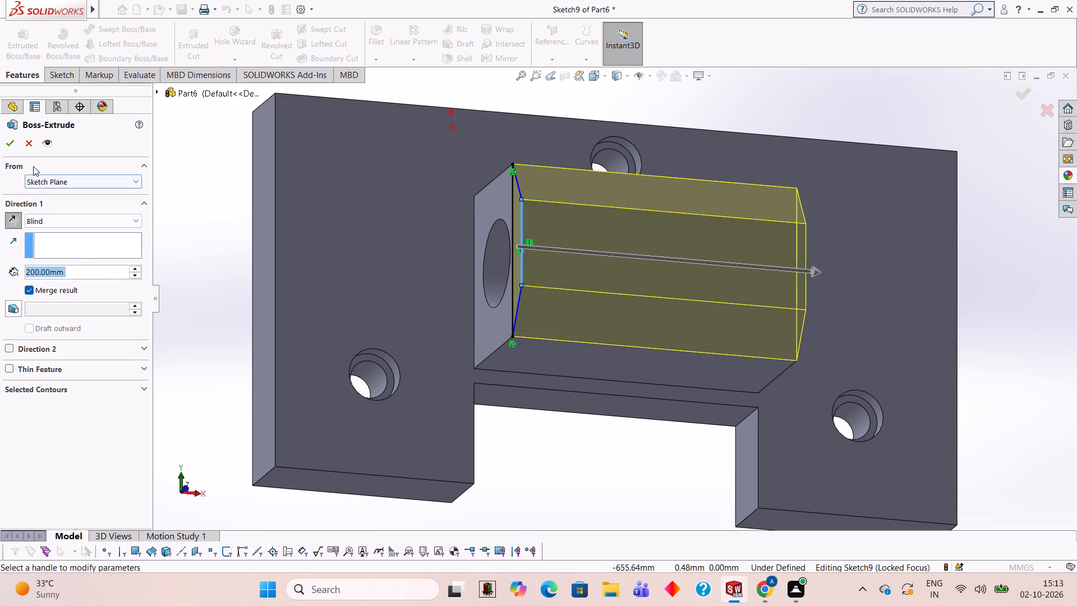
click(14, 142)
Examine the chamfer-shaped front of the boss and the whole plate from several angles.
click(463, 267)
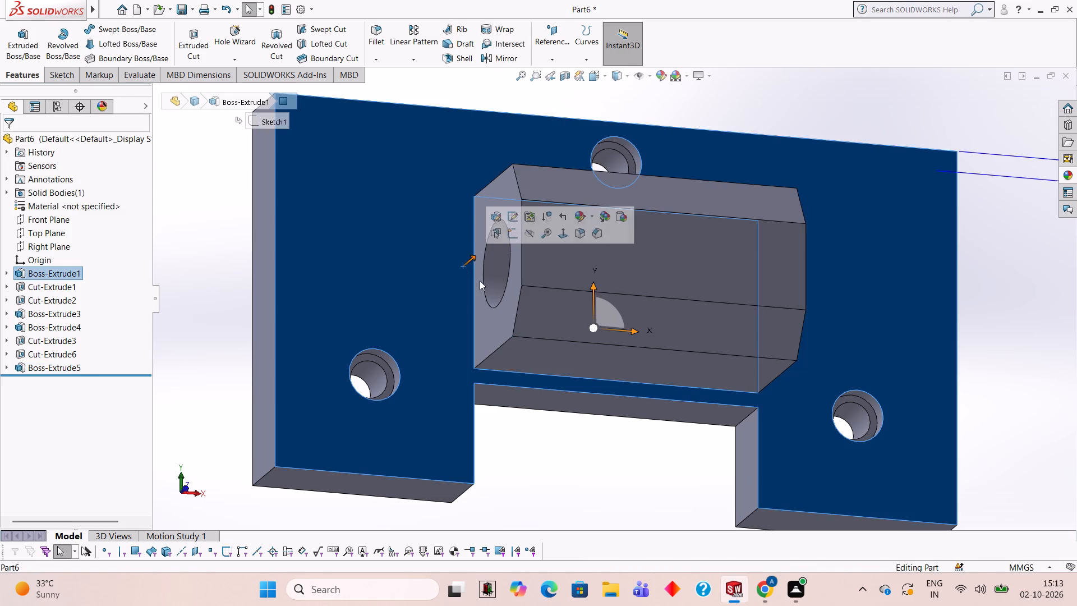
click(659, 430)
middle_drag(550, 346, 634, 387)
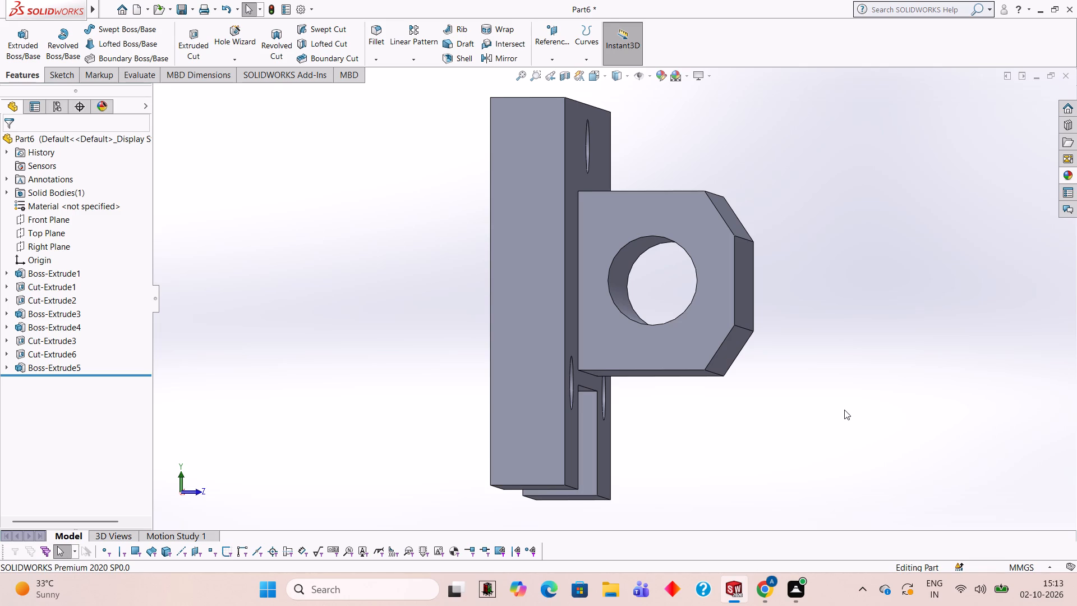
scroll(844, 410, up, 1)
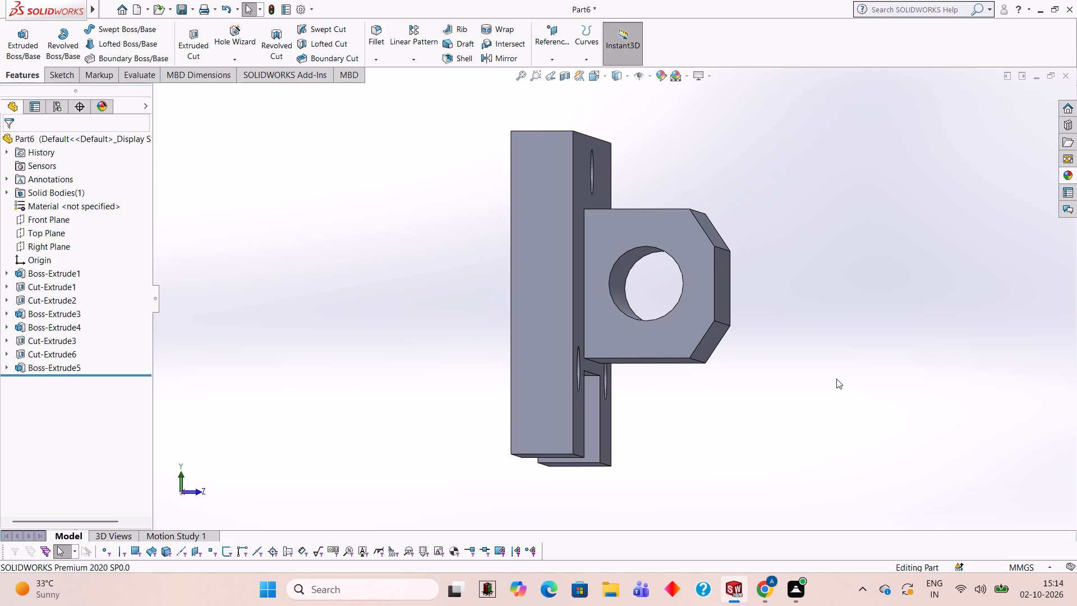
middle_drag(836, 379, 724, 323)
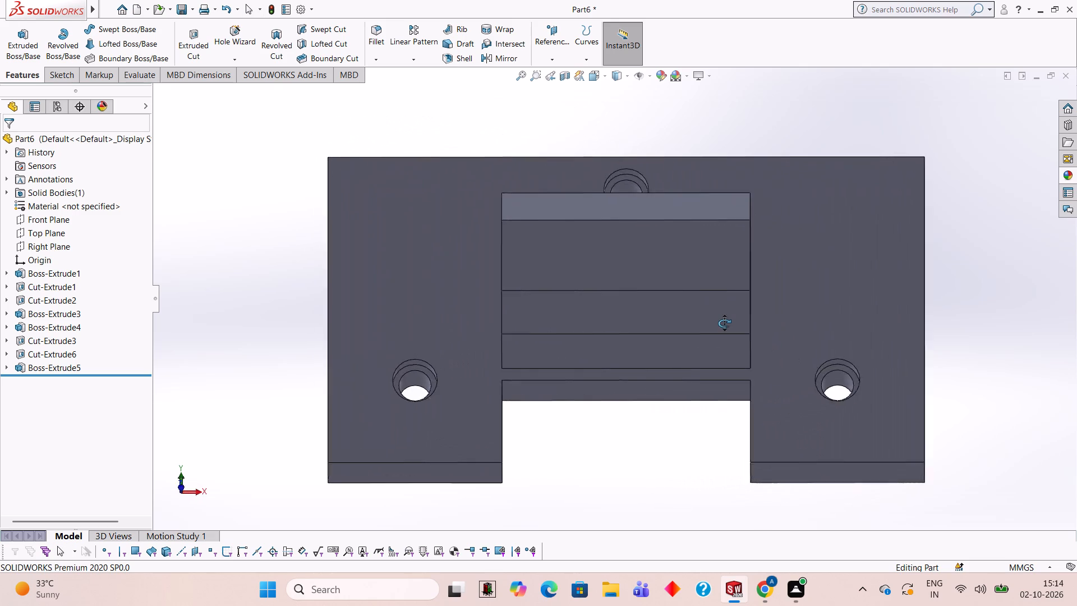
middle_drag(724, 323, 720, 322)
scroll(720, 322, down, 1)
scroll(720, 322, up, 1)
middle_drag(711, 314, 717, 317)
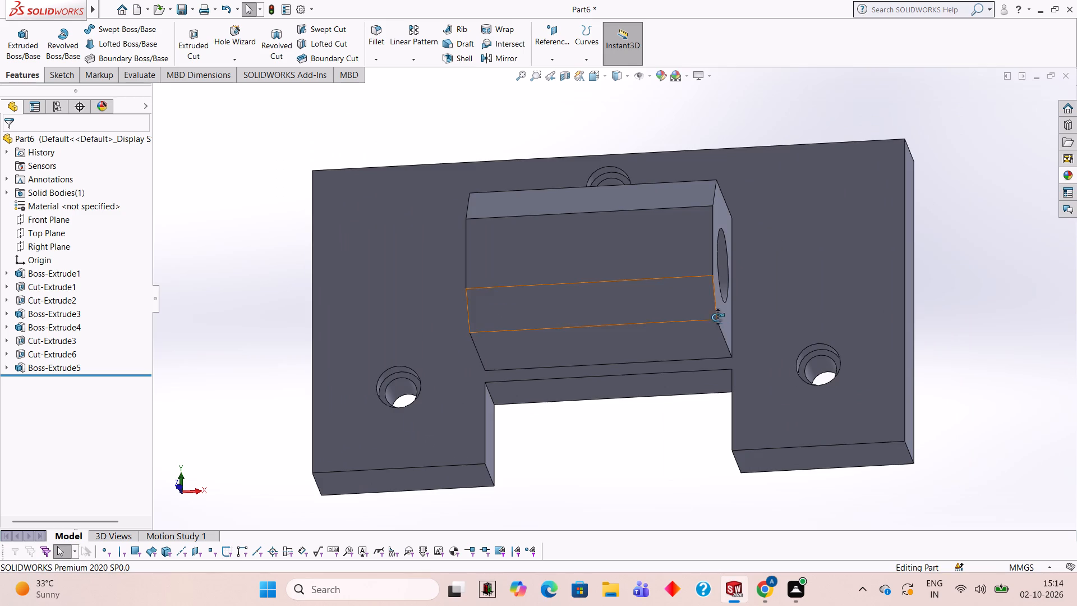
middle_drag(717, 317, 789, 353)
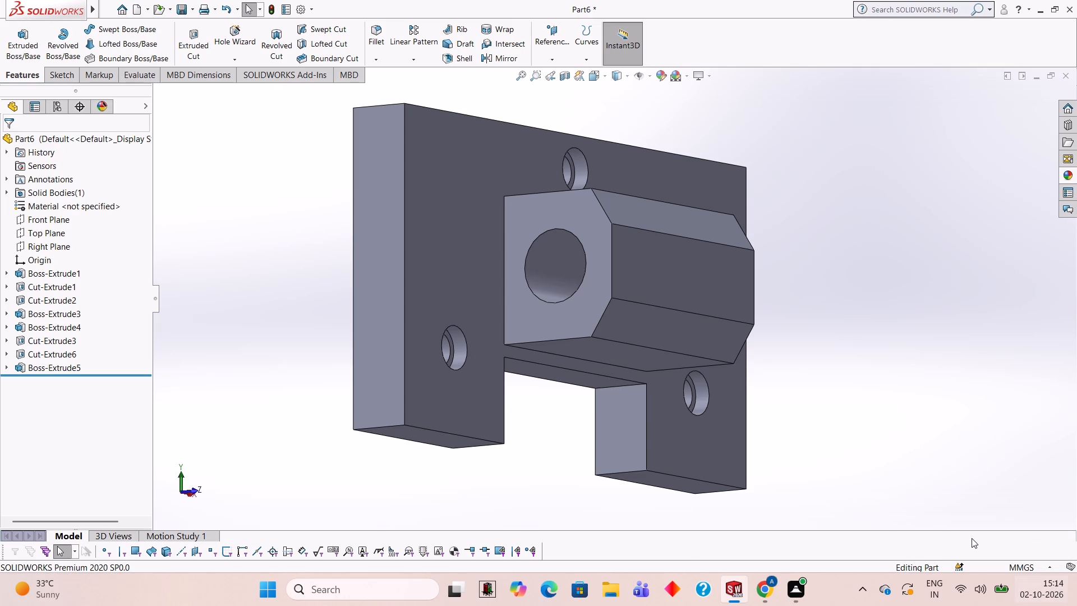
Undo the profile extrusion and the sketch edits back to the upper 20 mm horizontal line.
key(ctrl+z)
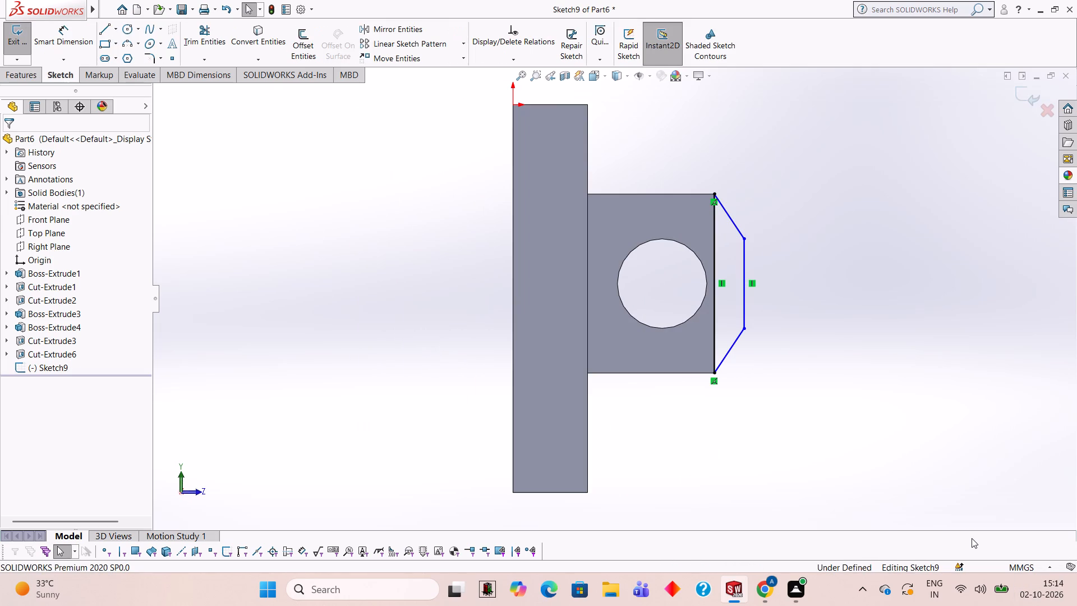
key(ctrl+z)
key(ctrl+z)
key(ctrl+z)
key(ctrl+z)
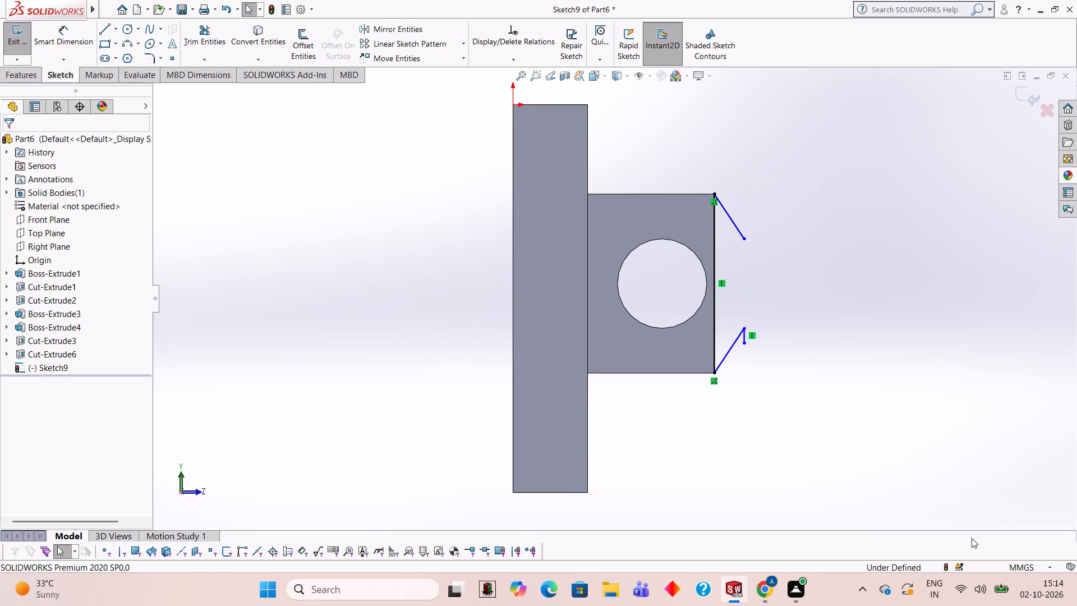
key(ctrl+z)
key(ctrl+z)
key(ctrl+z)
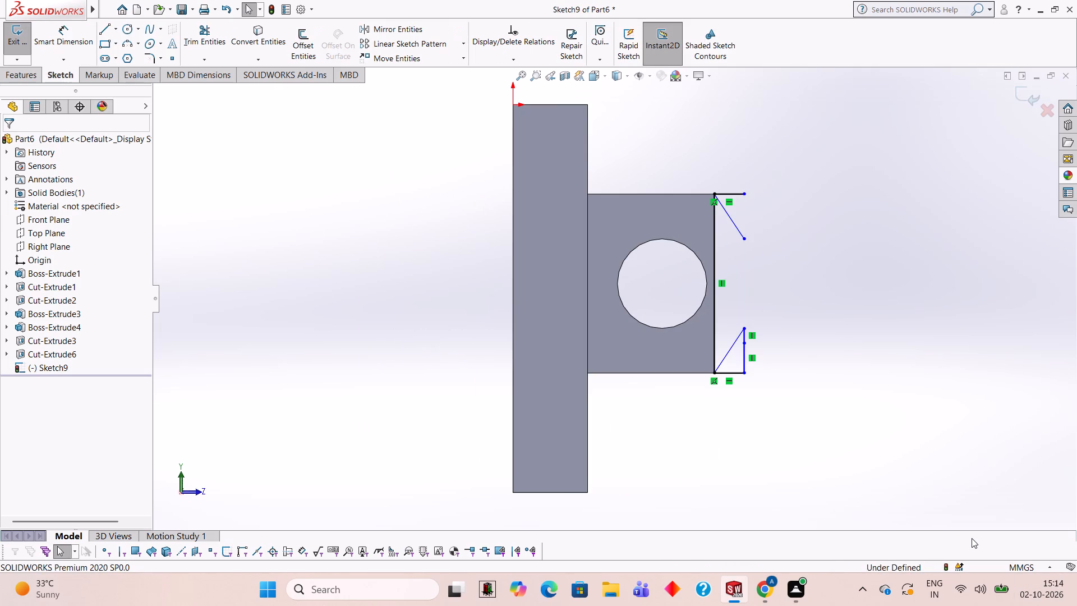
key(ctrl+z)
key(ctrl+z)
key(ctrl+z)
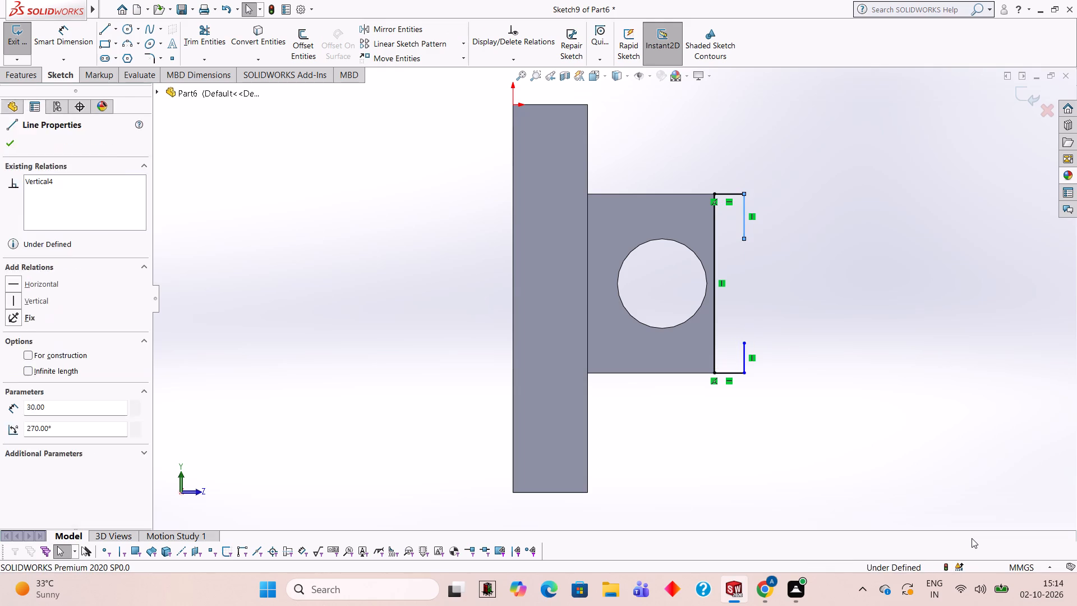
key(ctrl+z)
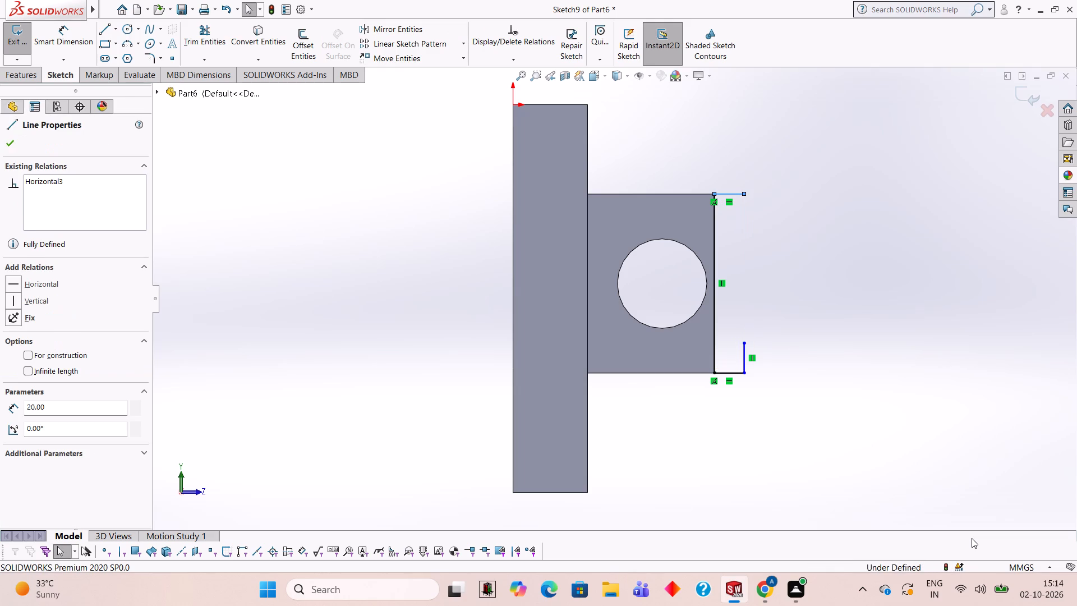
Replace the upper vertical line with a 20 mm vertical line running down from the upper horizontal line's outer end.
key(ctrl+y)
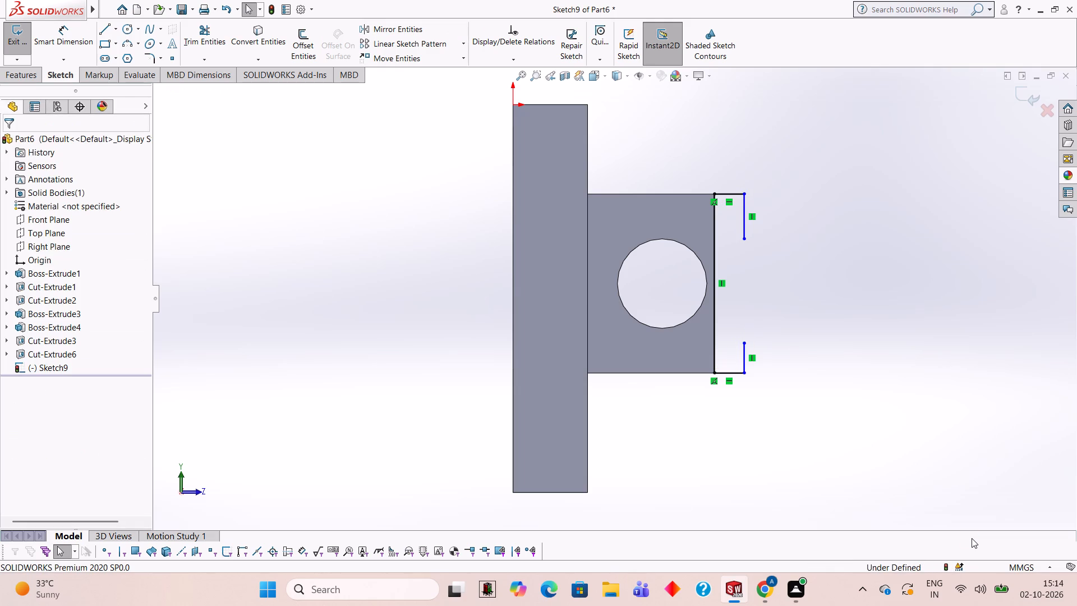
click(207, 35)
click(743, 217)
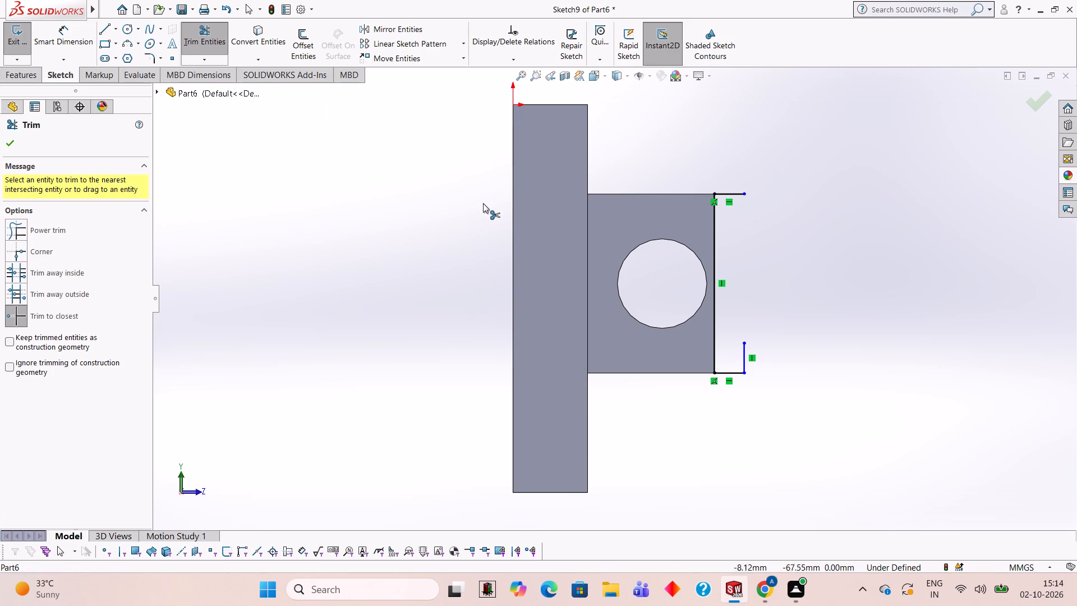
click(109, 24)
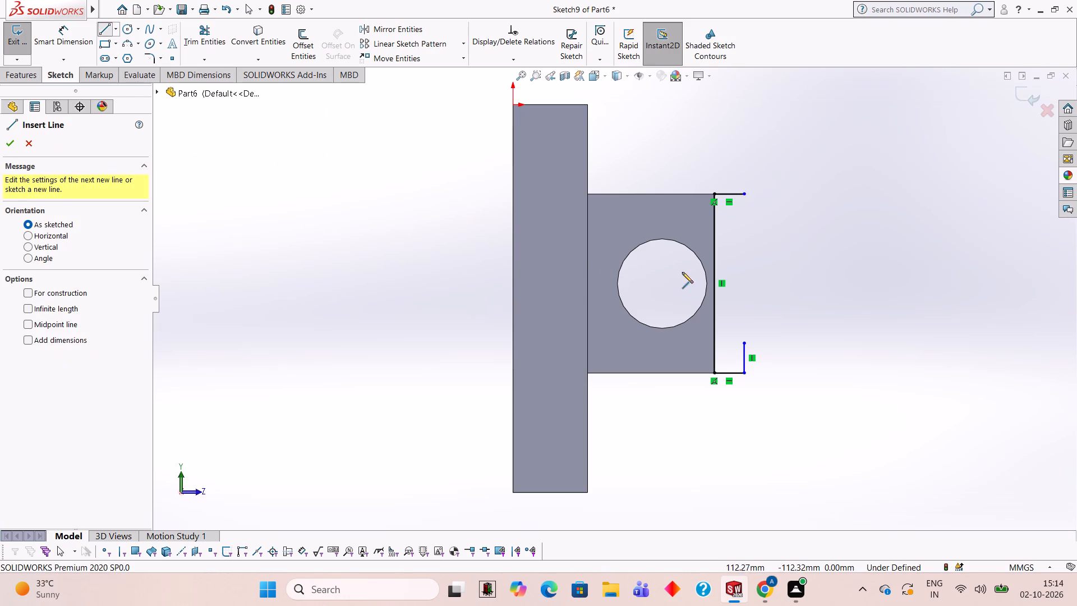
click(744, 194)
text(20)
key(Return)
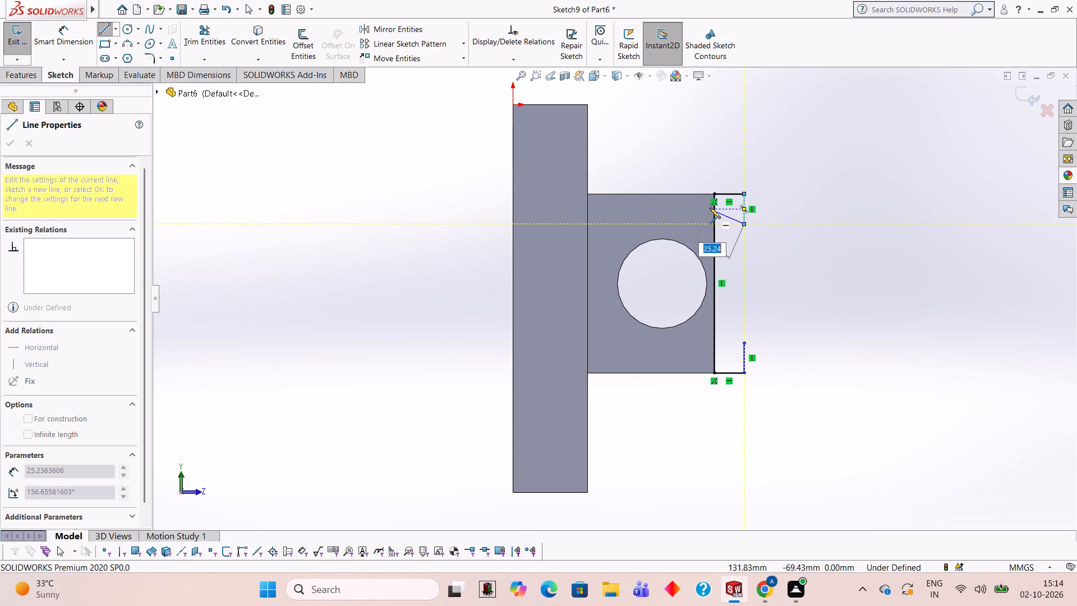
Draw the upper and lower diagonals to the boss's front corners and join their outer ends with an 80 mm vertical line.
click(715, 192)
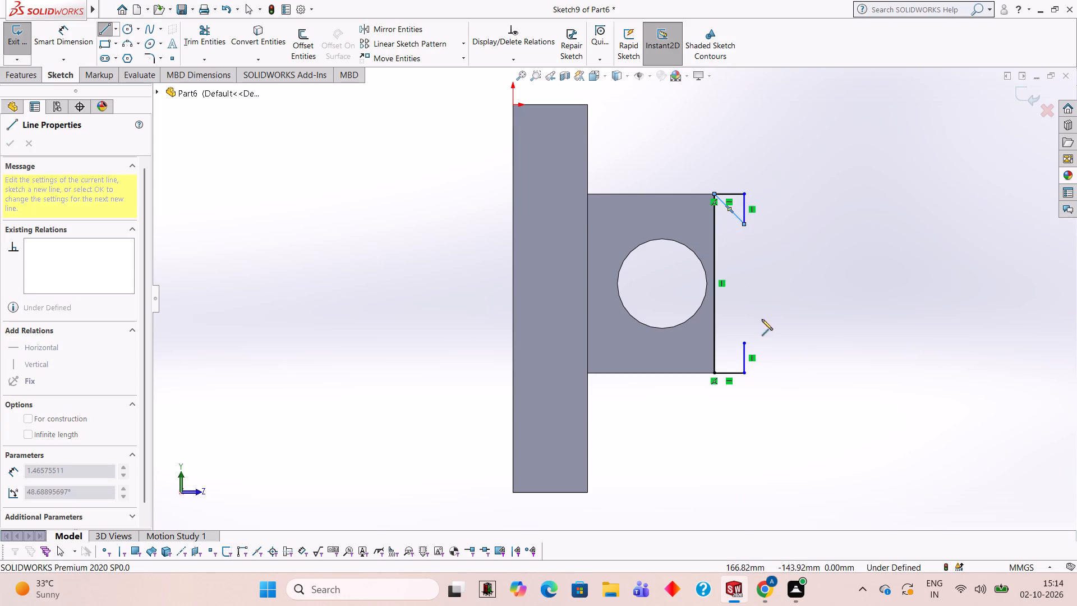
click(745, 342)
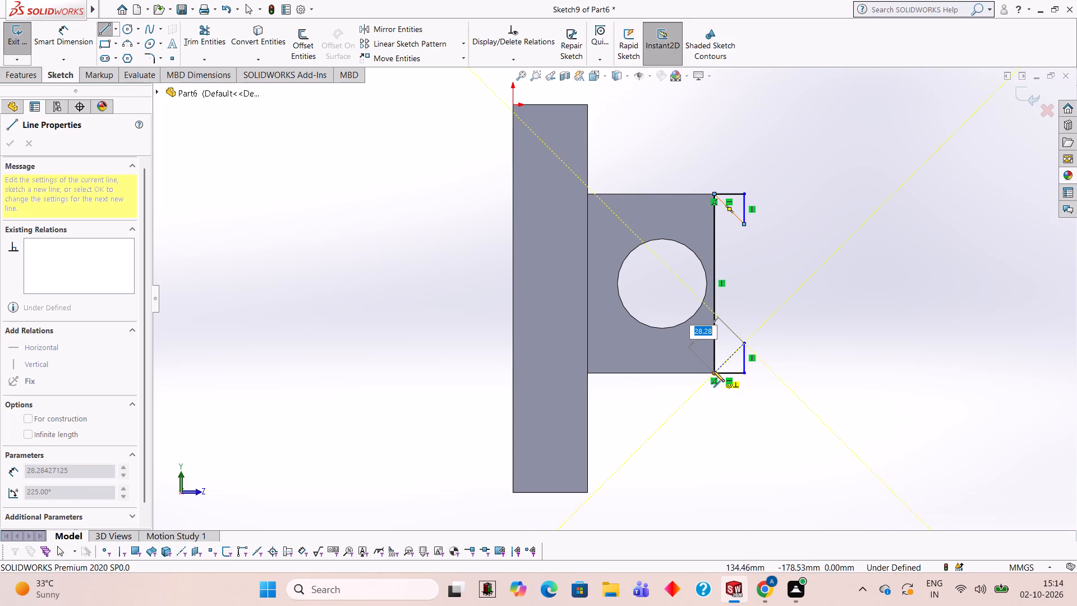
click(714, 371)
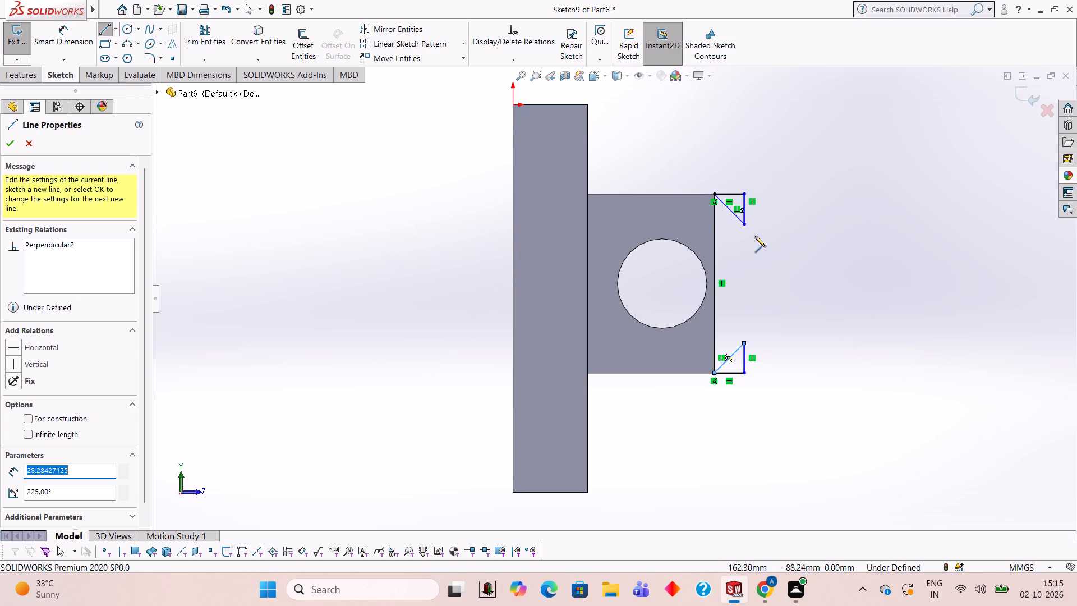
click(744, 224)
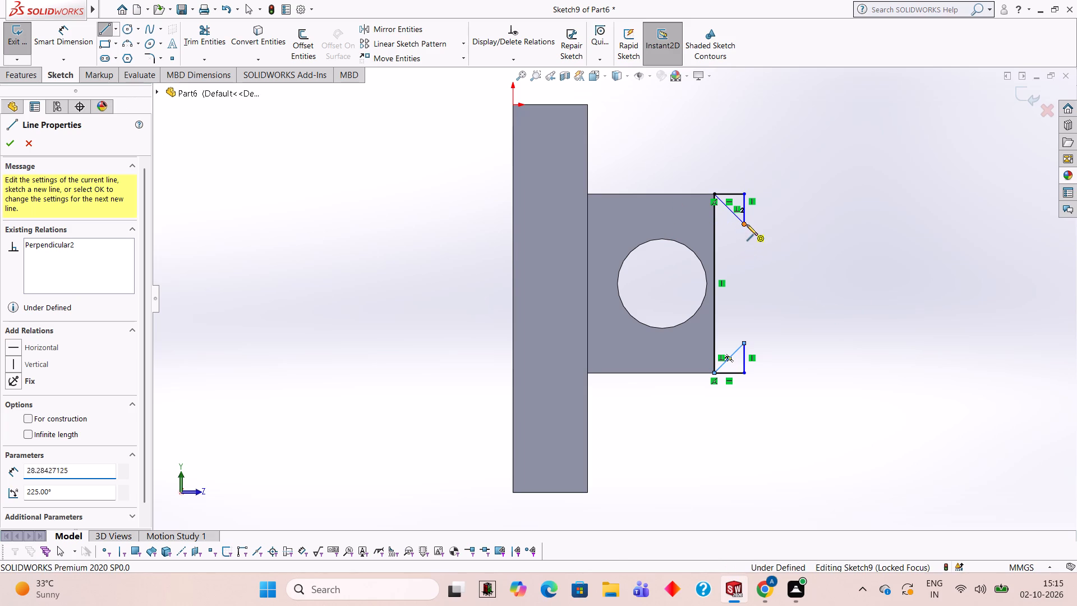
click(743, 345)
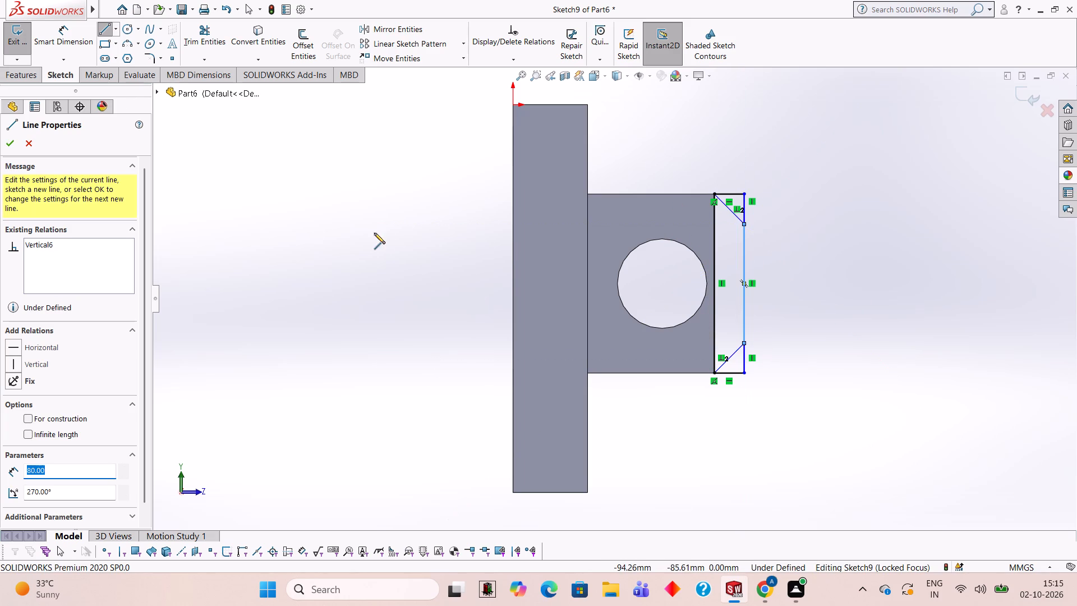
Trim away the short horizontal and vertical lines outside both diagonals, leaving the closed chamfer-shaped profile.
click(210, 51)
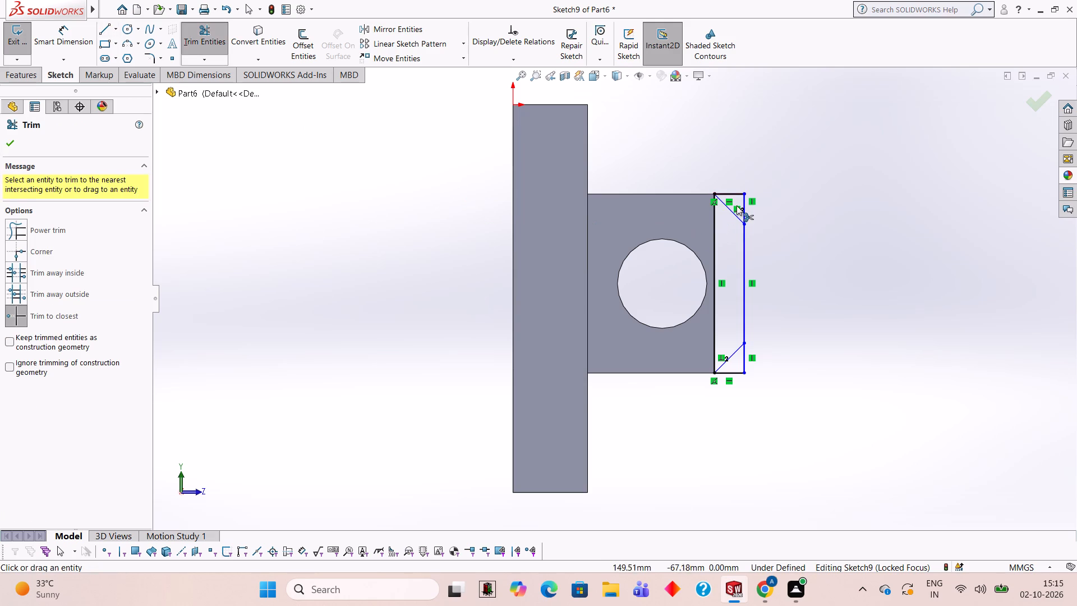
click(745, 210)
click(737, 194)
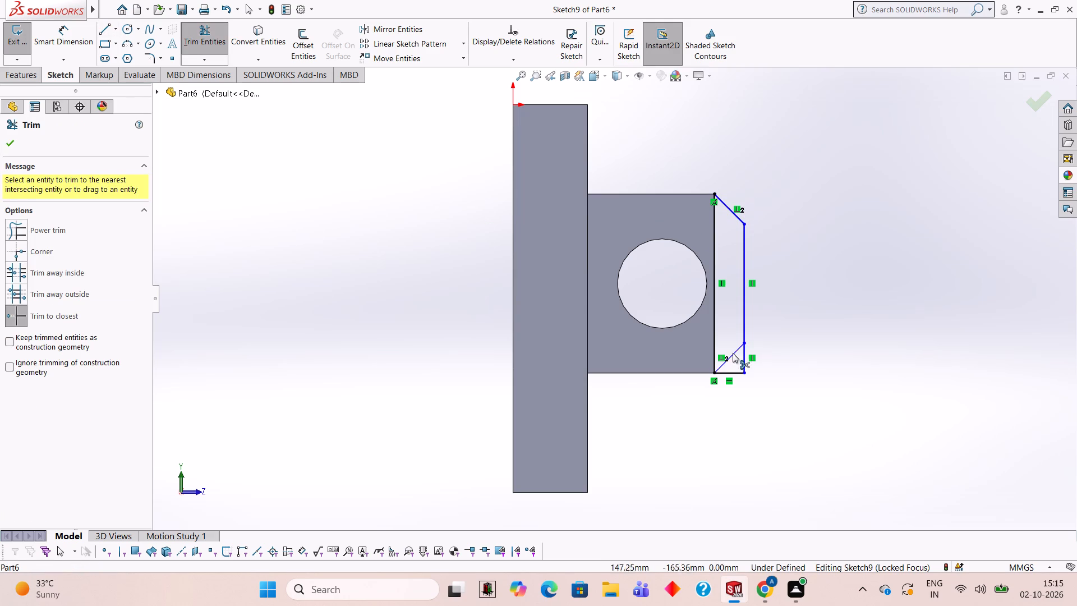
click(728, 375)
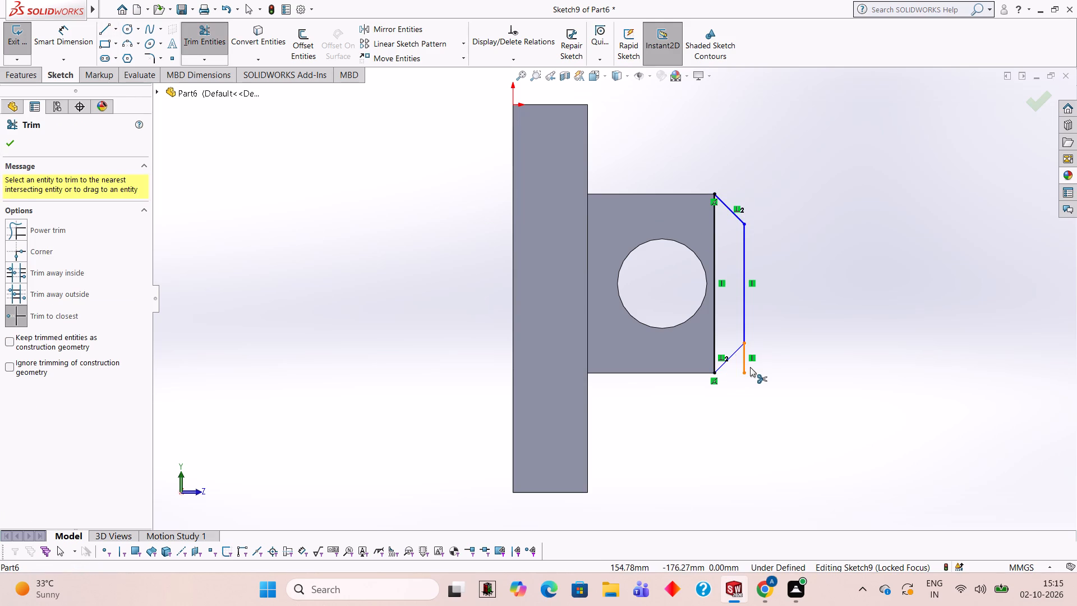
click(742, 362)
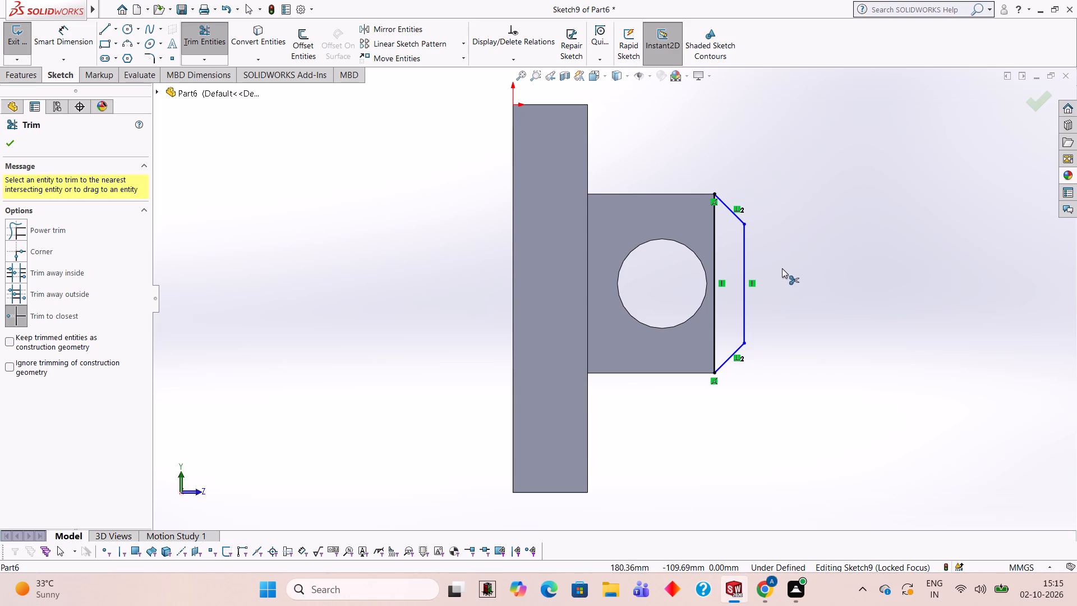
Extrude the closed profile to a blind depth of 200 mm in the reversed direction, along the boss's front, with merged result.
click(16, 77)
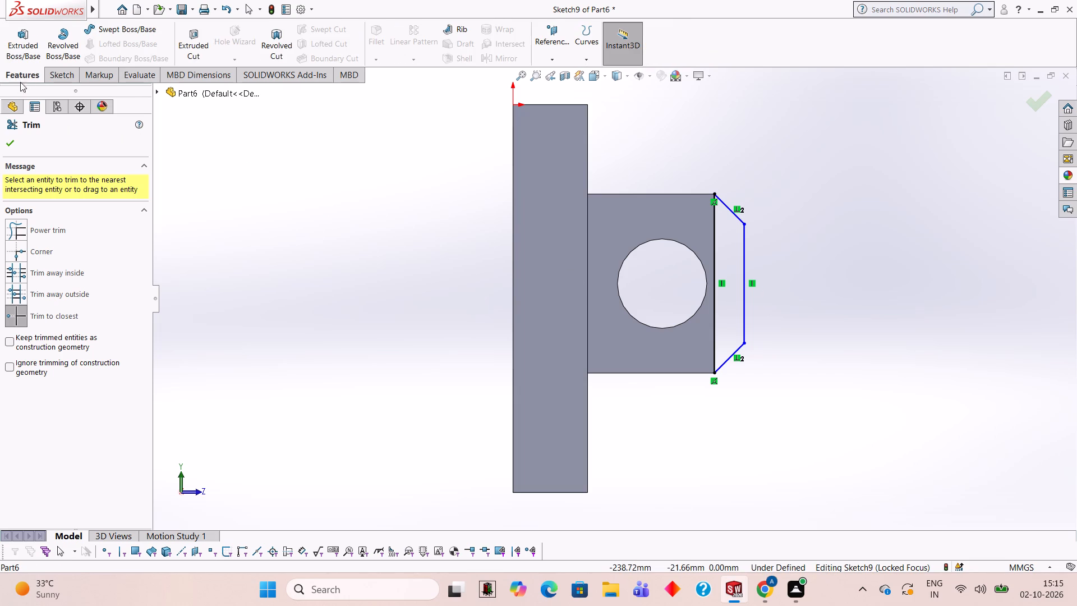
click(24, 48)
middle_drag(838, 172, 790, 148)
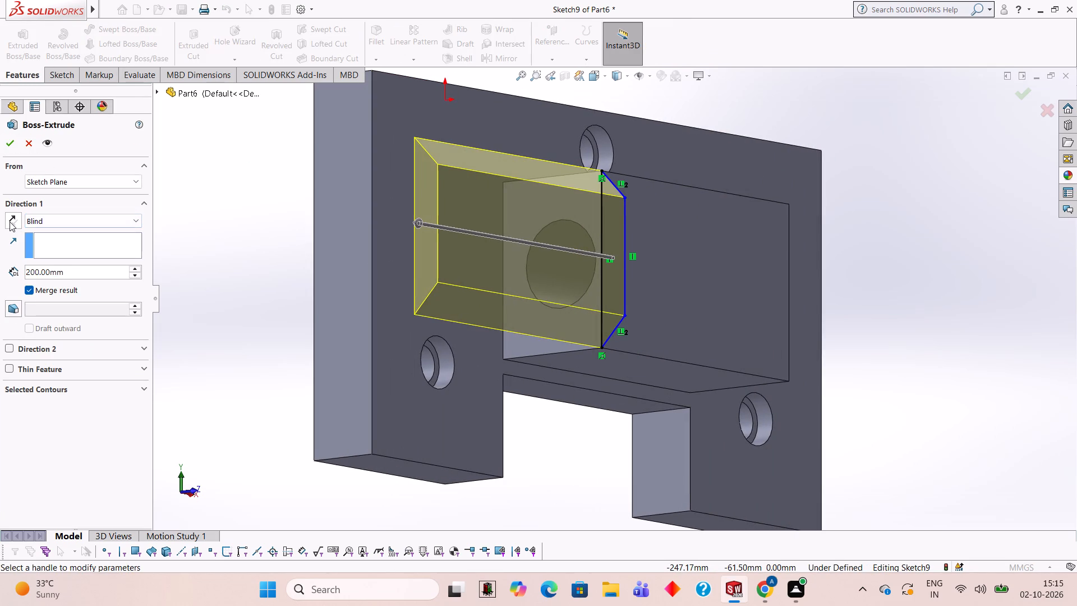
click(10, 222)
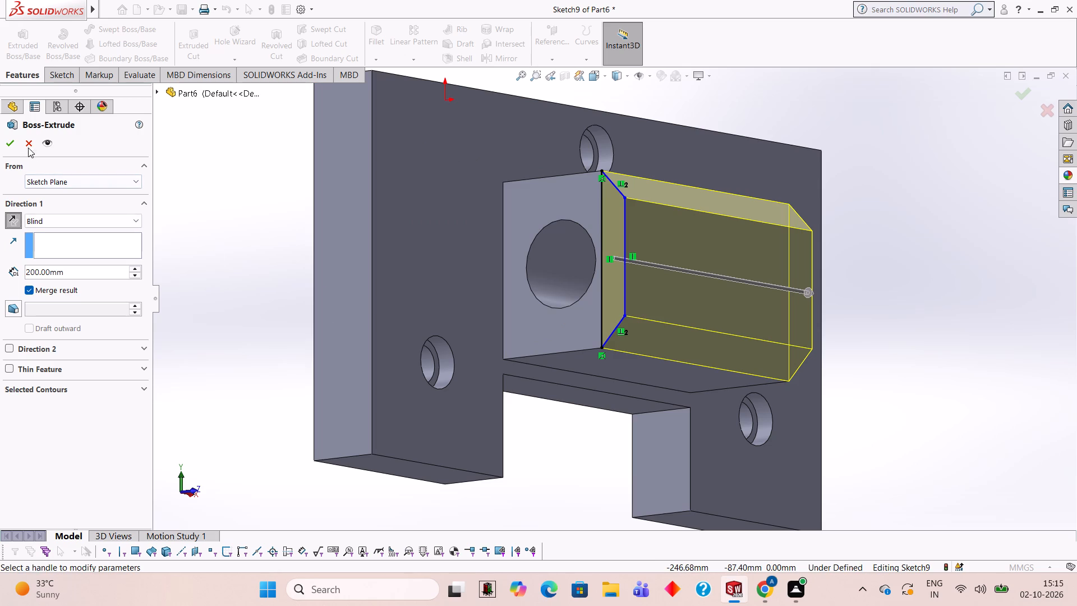
click(6, 143)
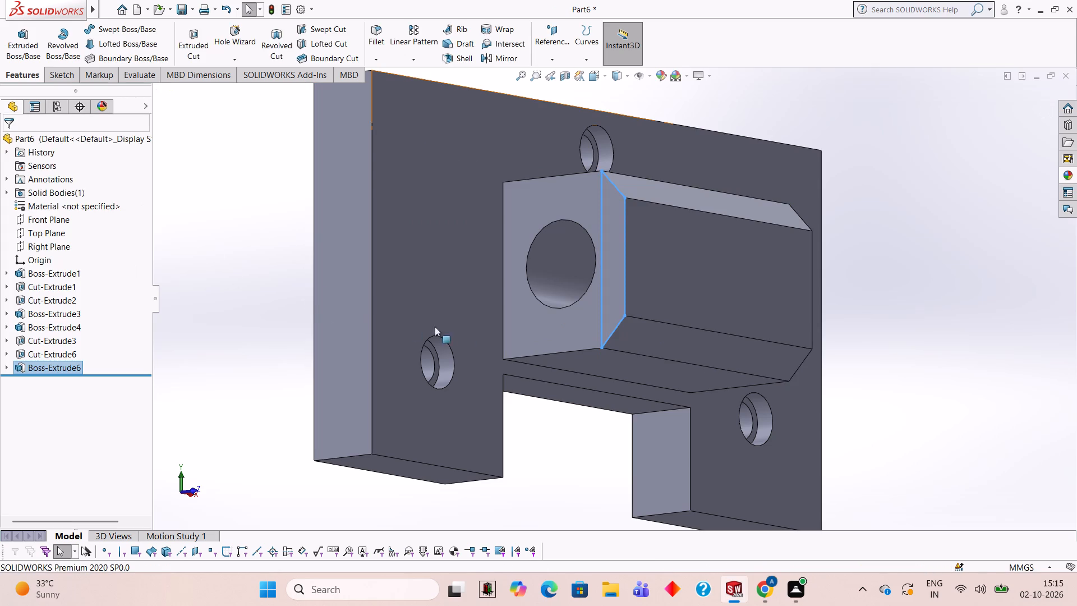
click(885, 261)
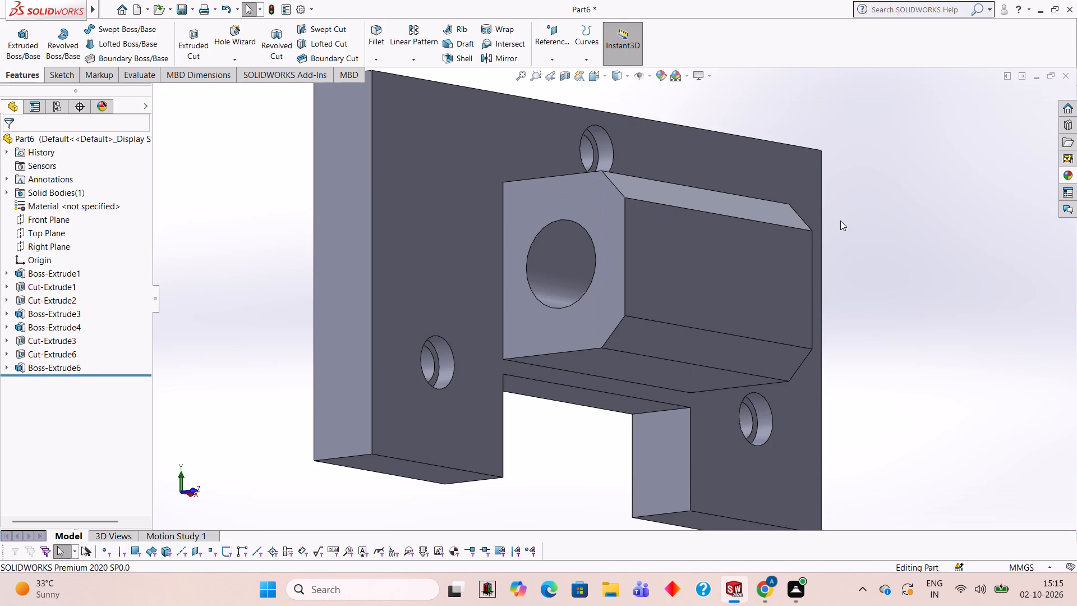
Examine the boss's reshaped front and the whole plate from several angles.
middle_drag(836, 218, 881, 239)
middle_drag(865, 248, 846, 238)
scroll(837, 238, up, 1)
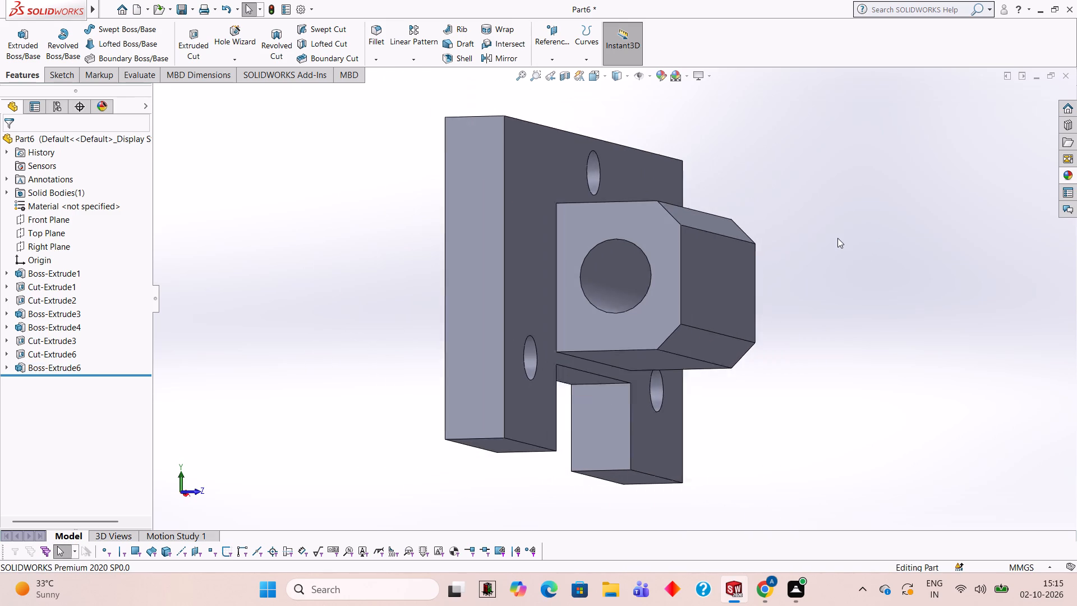
scroll(837, 238, up, 1)
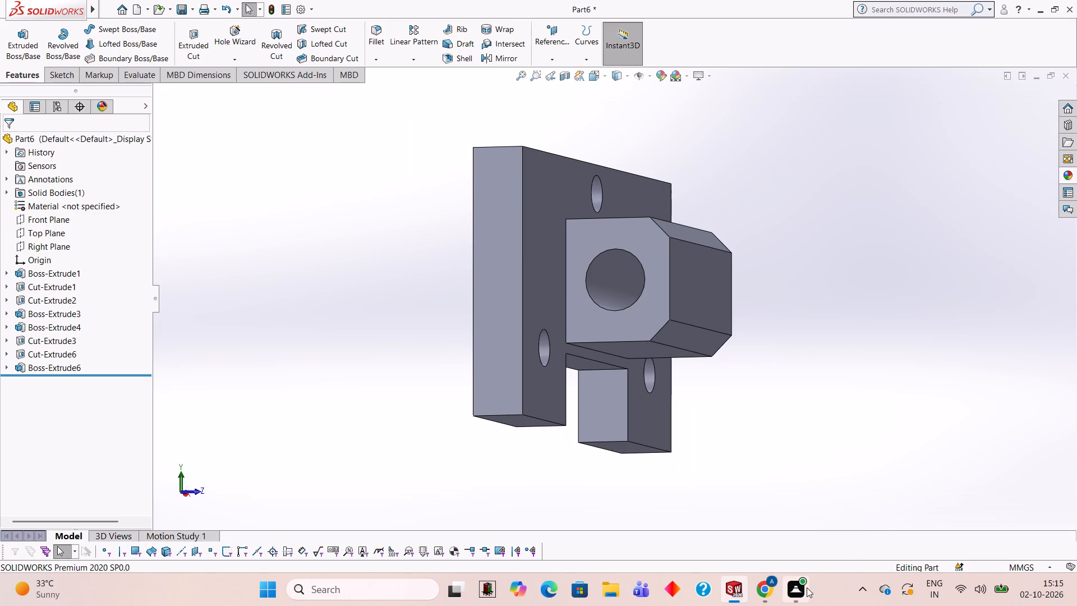
middle_drag(792, 345, 699, 300)
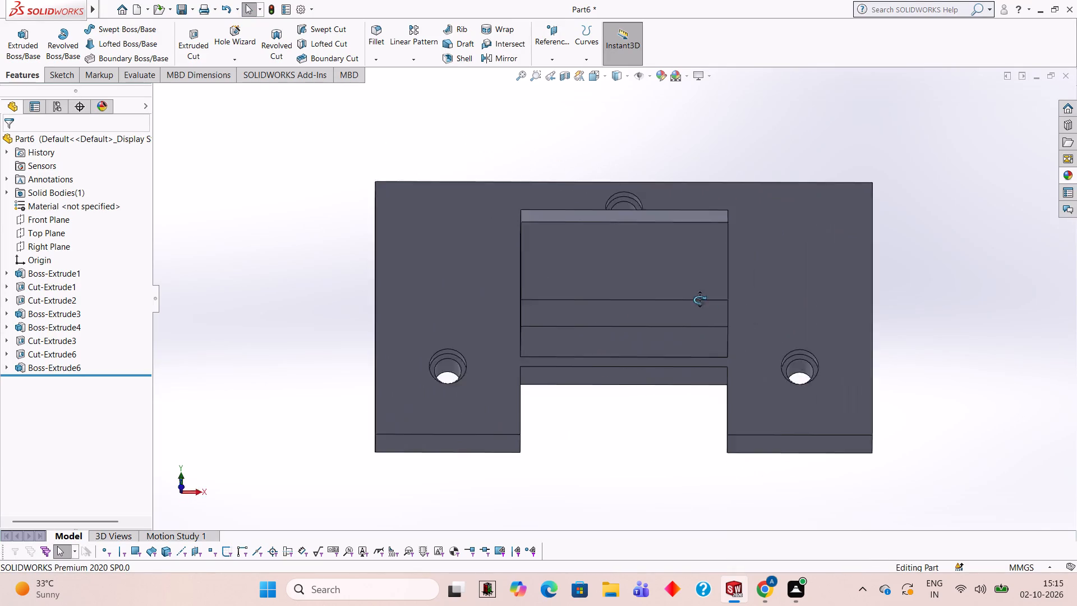
middle_drag(699, 300, 668, 290)
middle_drag(657, 283, 714, 316)
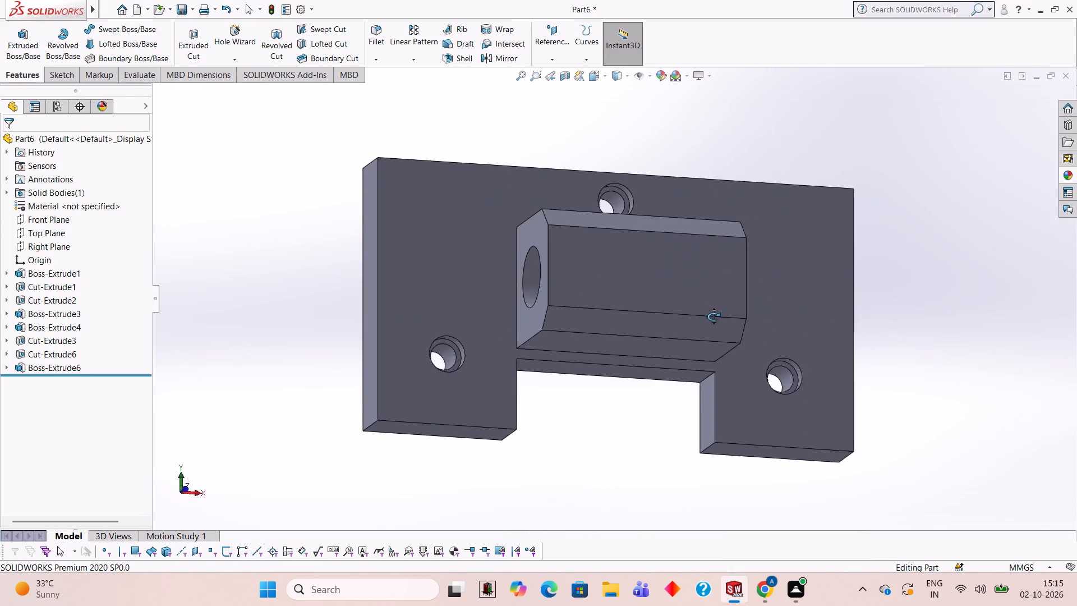
middle_drag(714, 316, 754, 355)
middle_drag(665, 318, 729, 356)
middle_drag(728, 355, 697, 337)
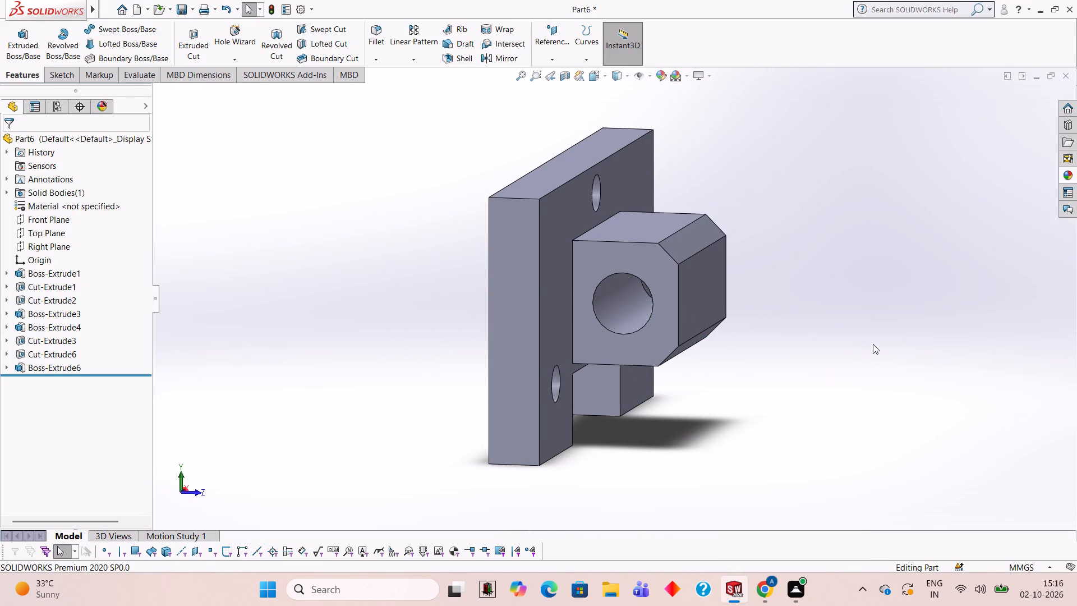
middle_drag(803, 278, 762, 258)
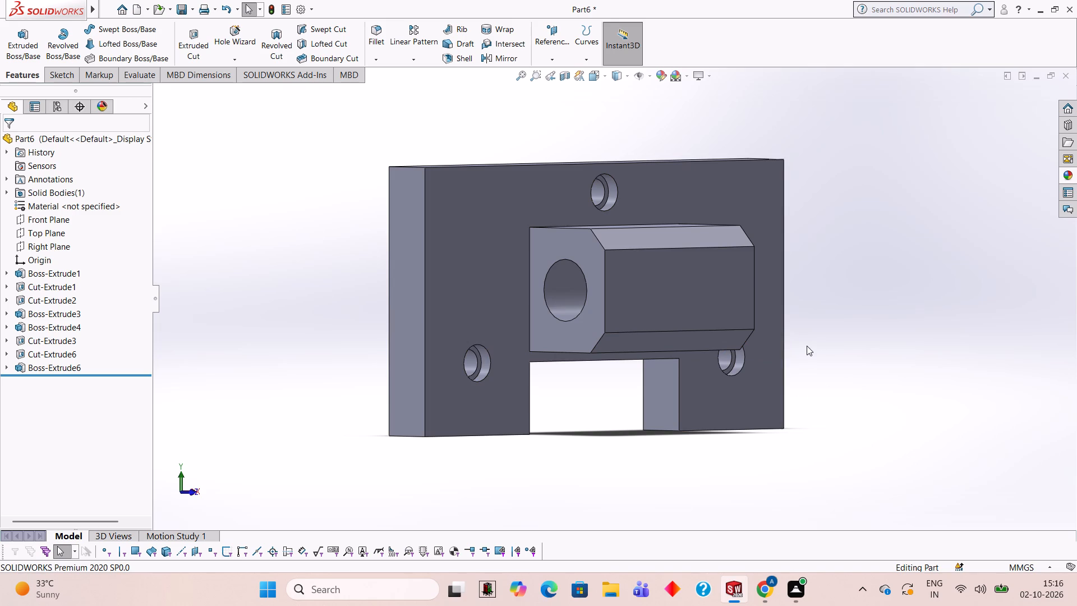
middle_drag(822, 340, 773, 297)
middle_drag(716, 389, 710, 347)
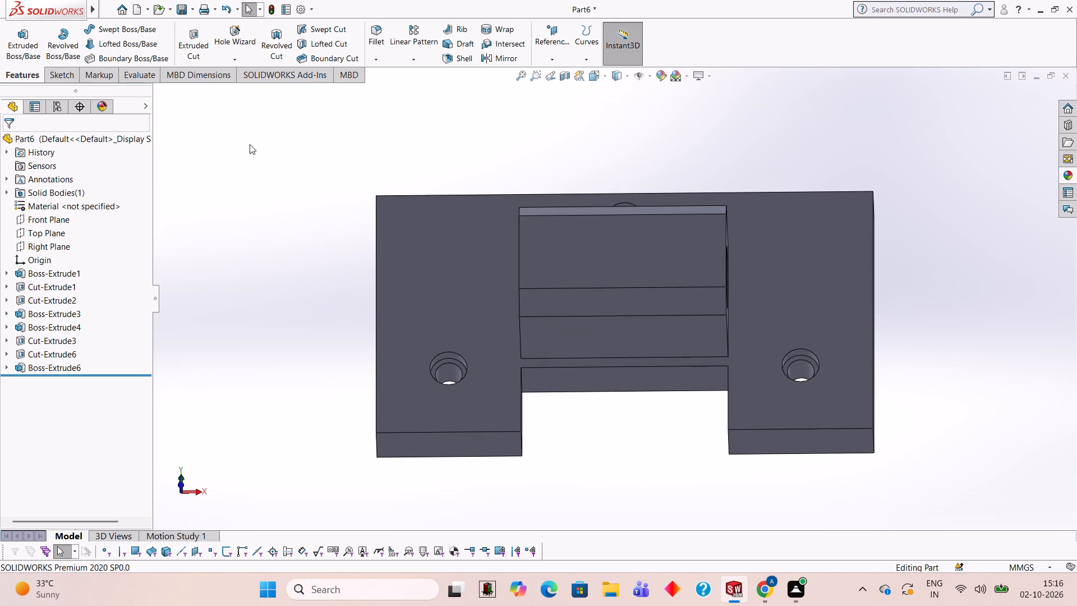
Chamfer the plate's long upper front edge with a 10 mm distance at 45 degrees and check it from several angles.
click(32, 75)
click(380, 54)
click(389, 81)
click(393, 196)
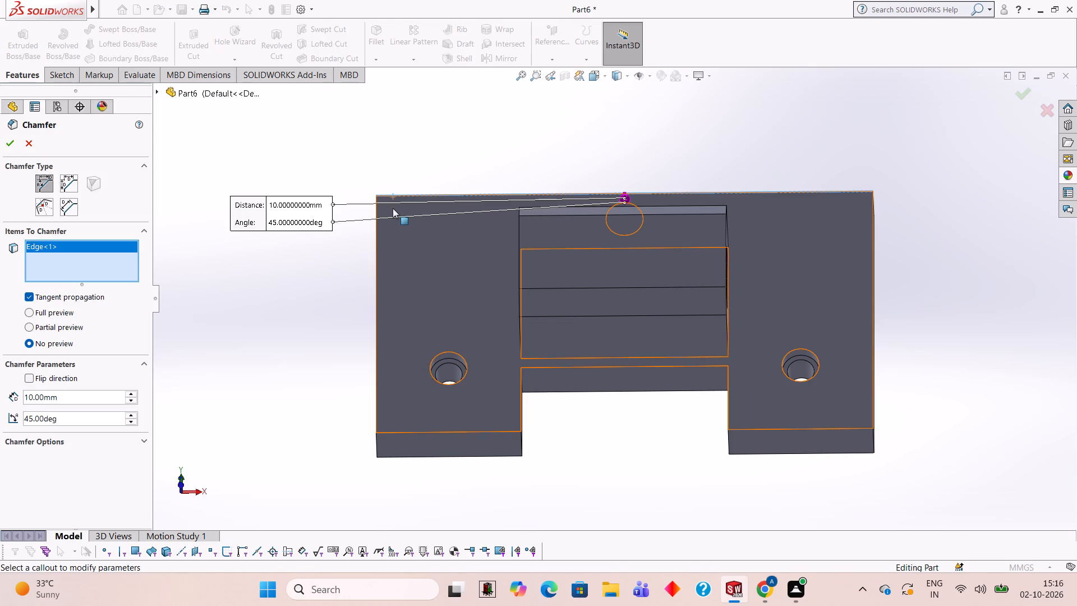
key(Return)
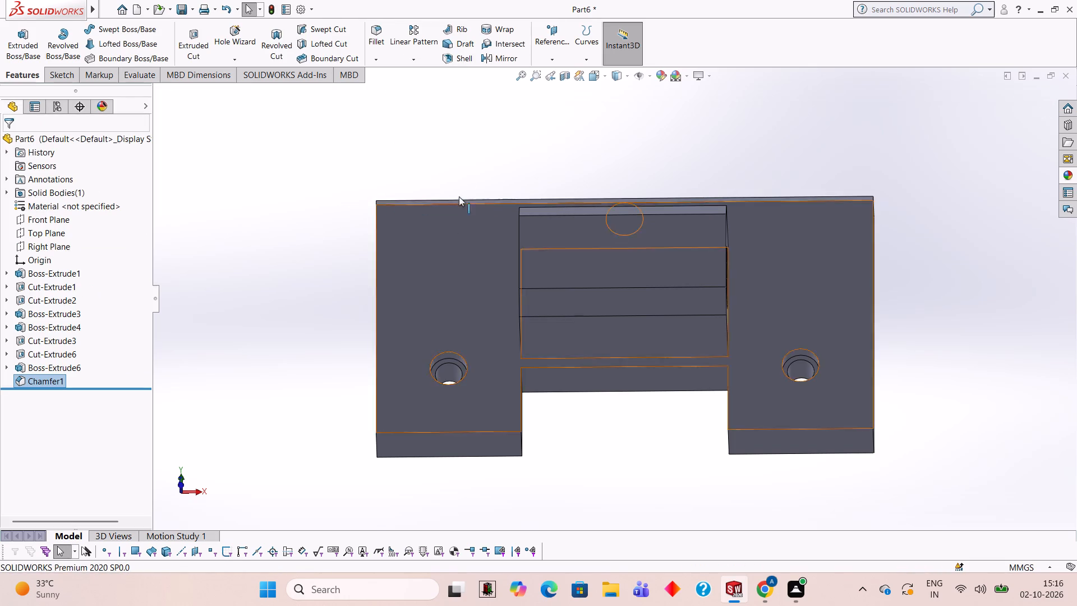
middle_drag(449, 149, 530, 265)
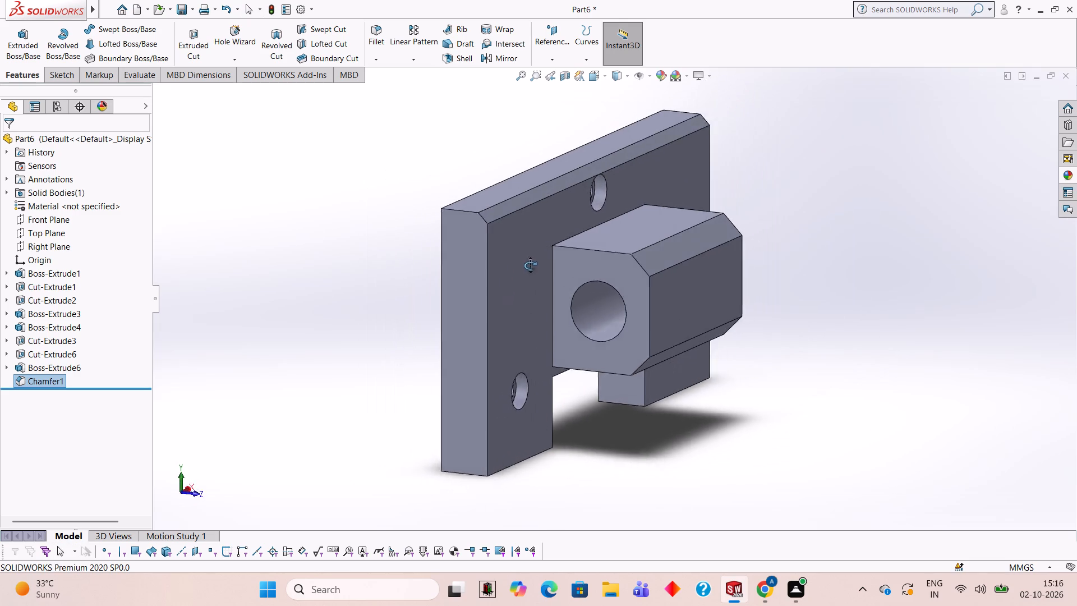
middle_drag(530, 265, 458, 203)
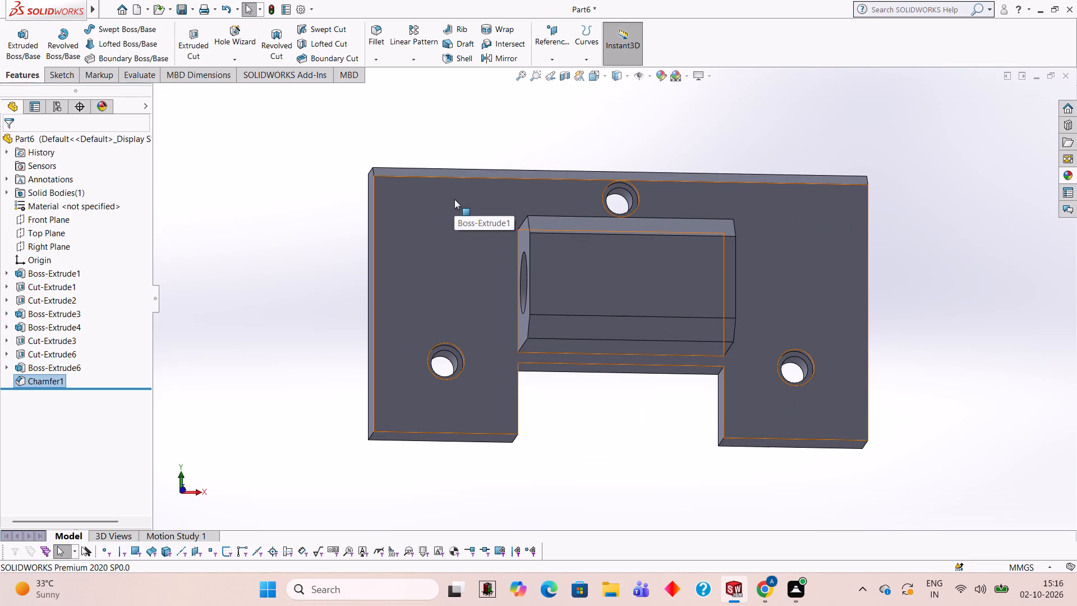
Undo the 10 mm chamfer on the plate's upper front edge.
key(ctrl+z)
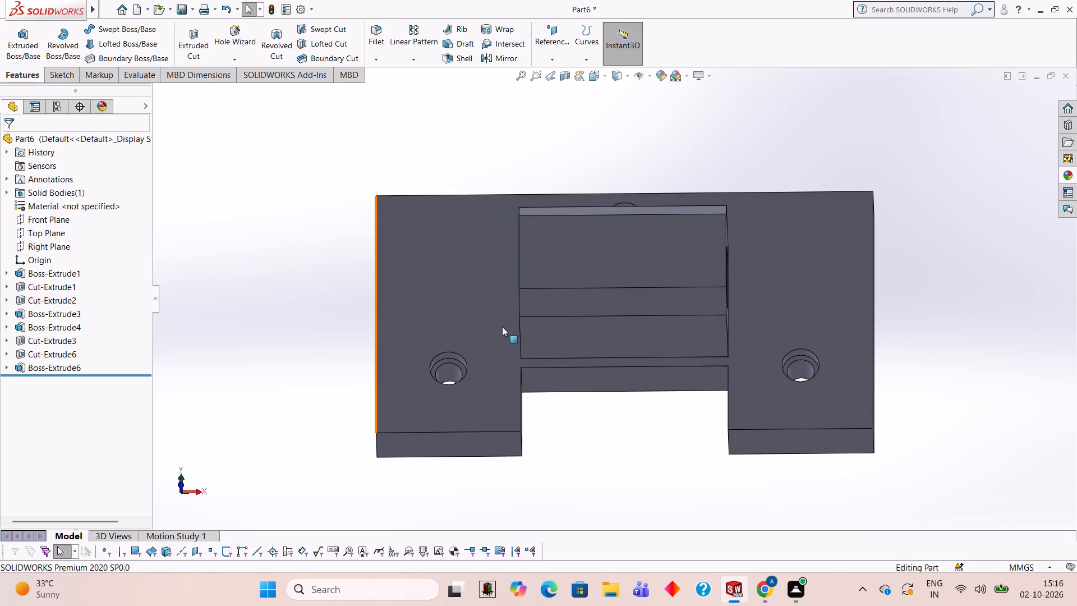
Chamfer the bottom front edge of the plate's left leg with a 5 mm distance at 45 degrees.
click(380, 58)
click(372, 90)
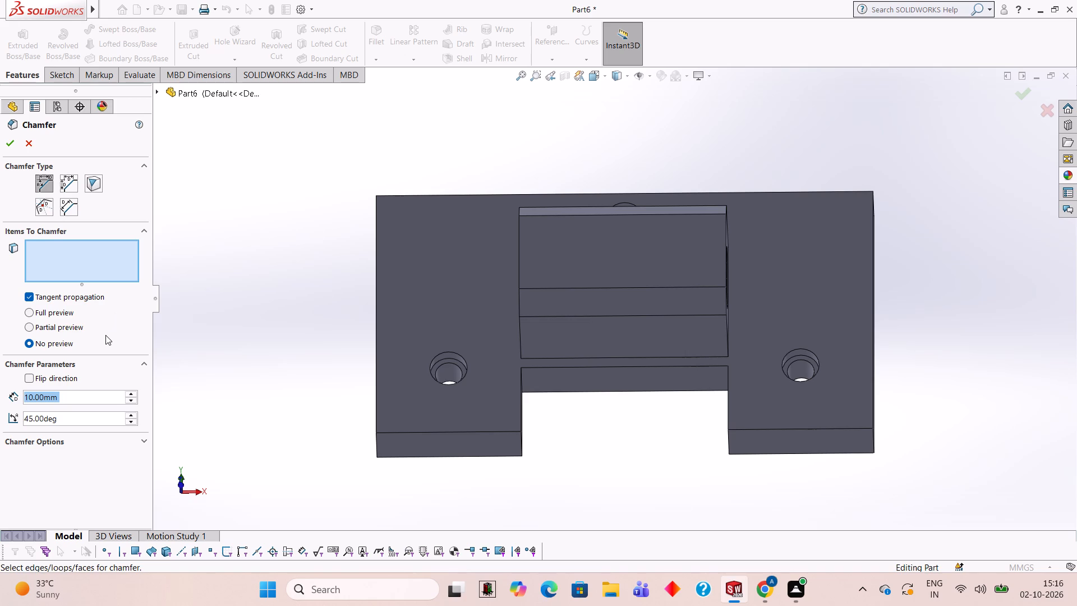
key(5)
key(Return)
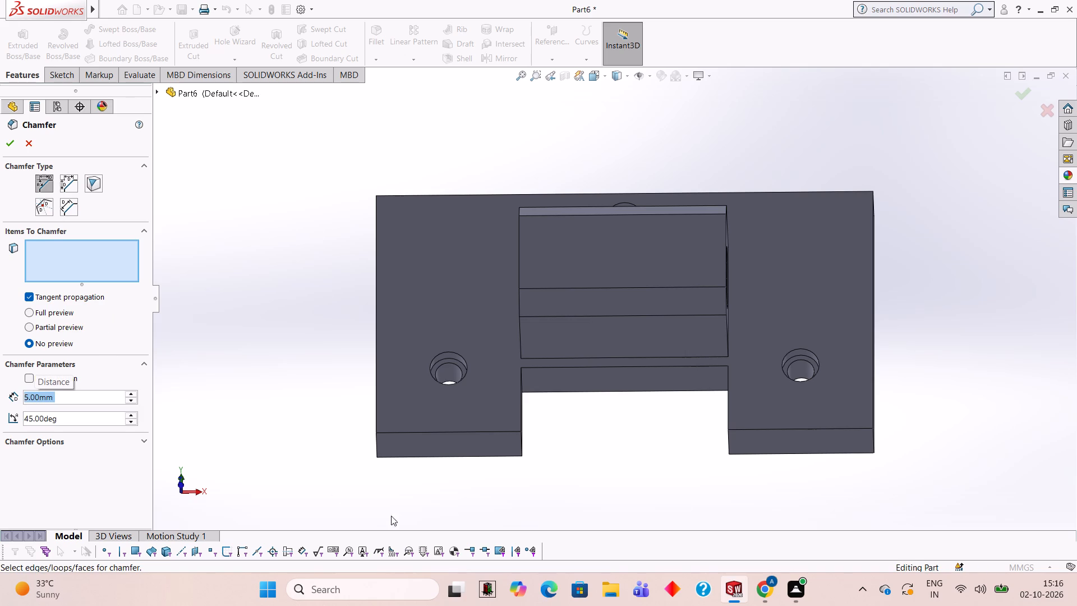
click(457, 433)
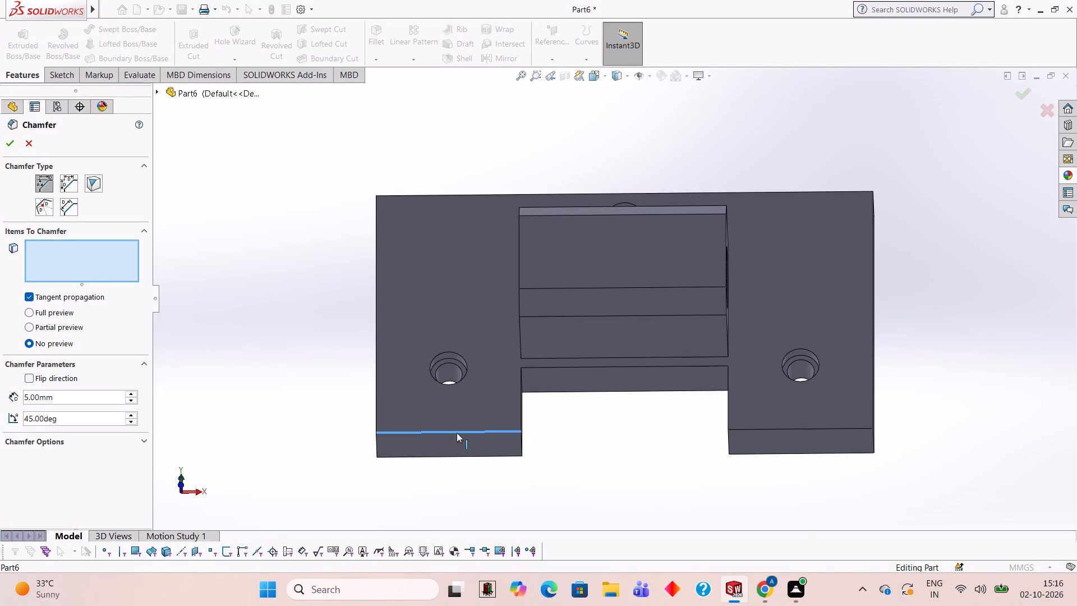
key(Return)
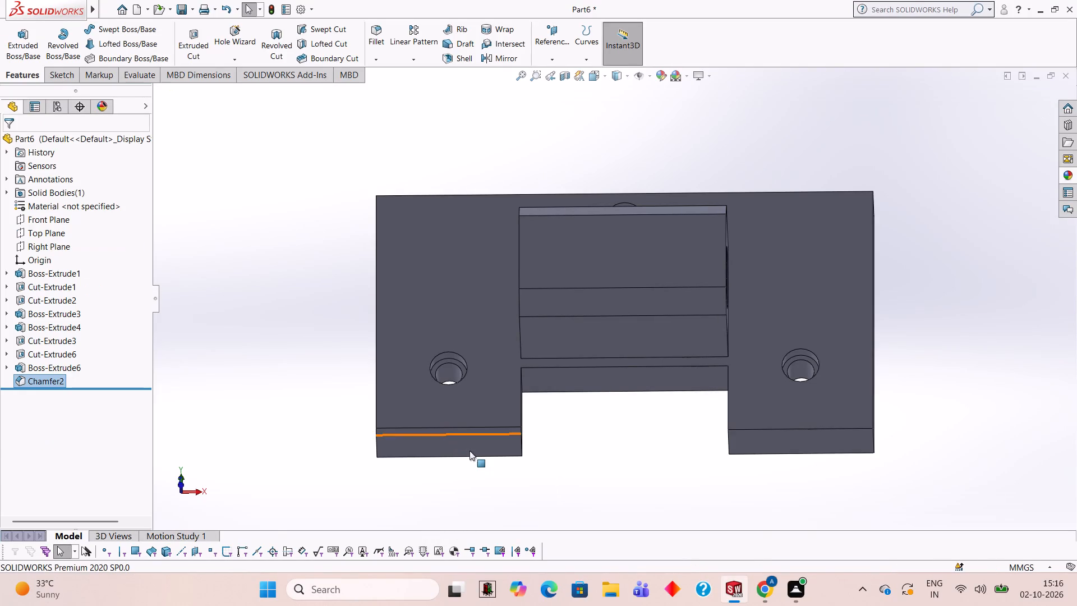
middle_drag(470, 451, 527, 489)
middle_drag(440, 262, 444, 270)
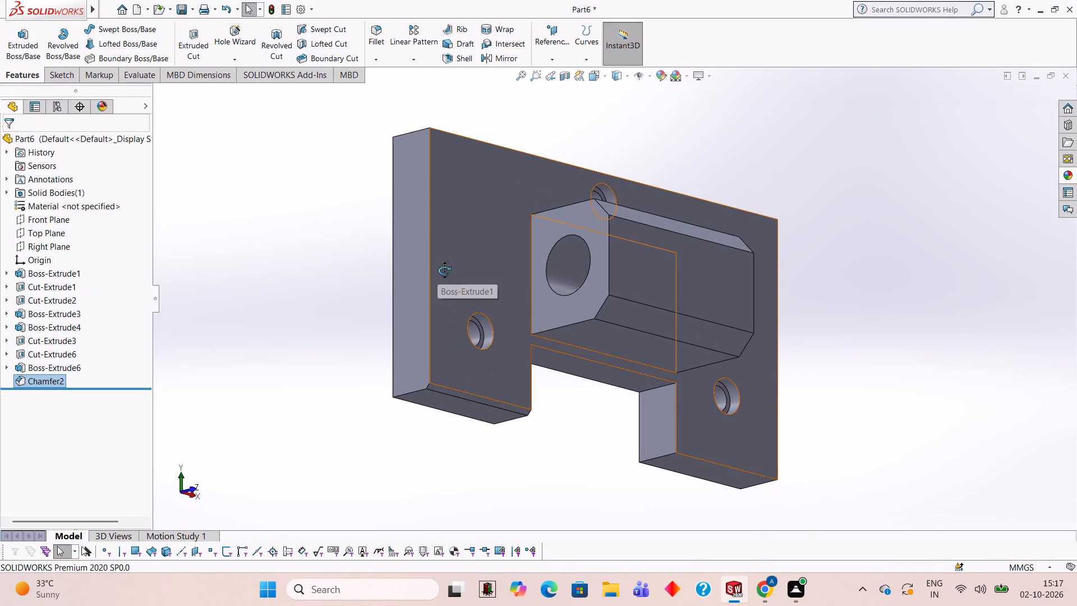
middle_drag(444, 270, 355, 310)
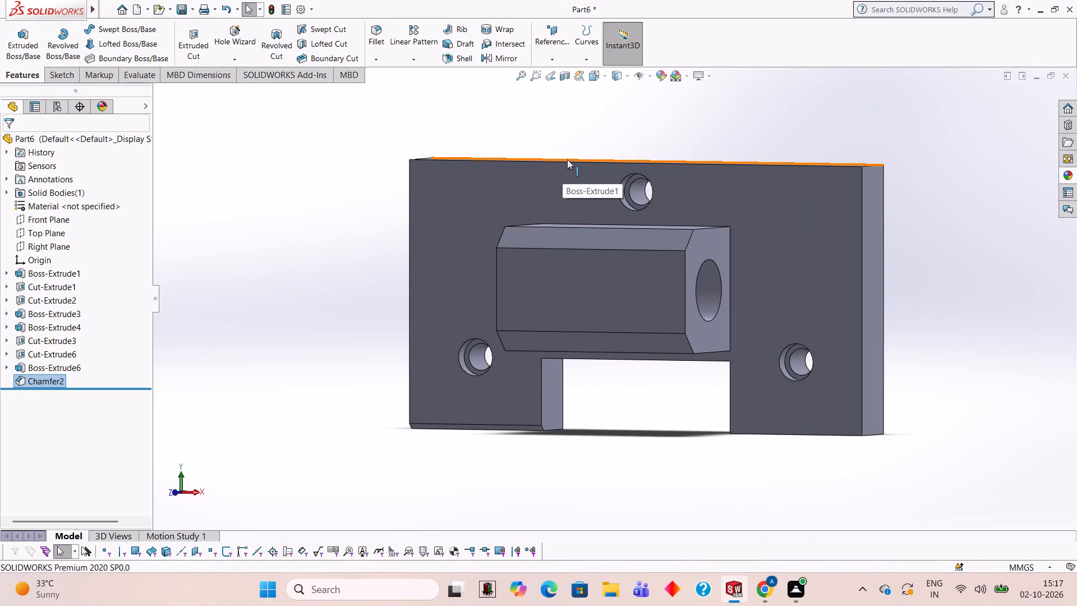
scroll(572, 165, down, 1)
middle_drag(568, 168, 623, 201)
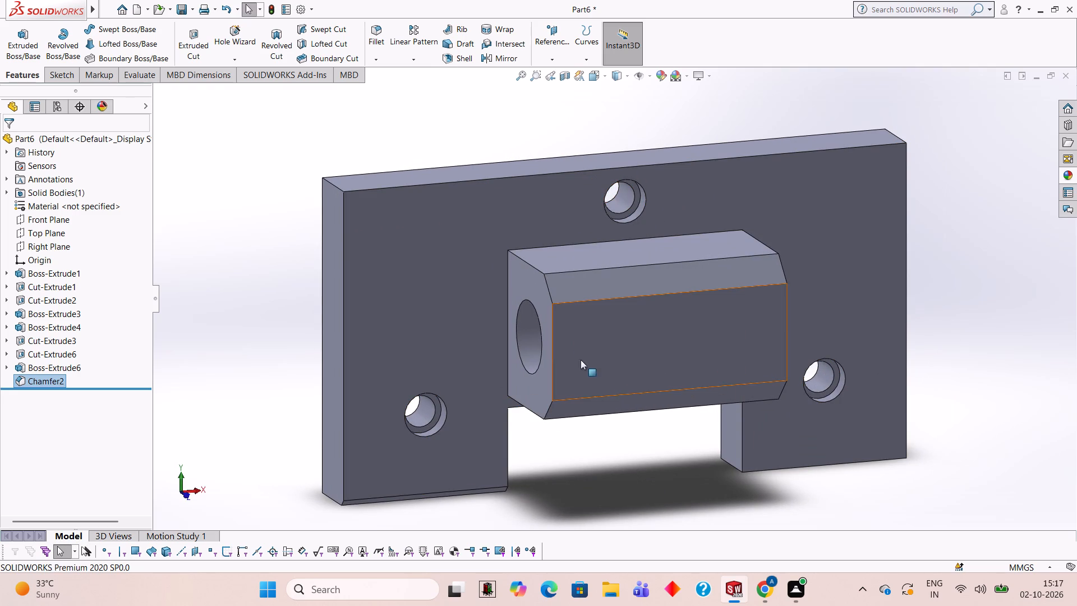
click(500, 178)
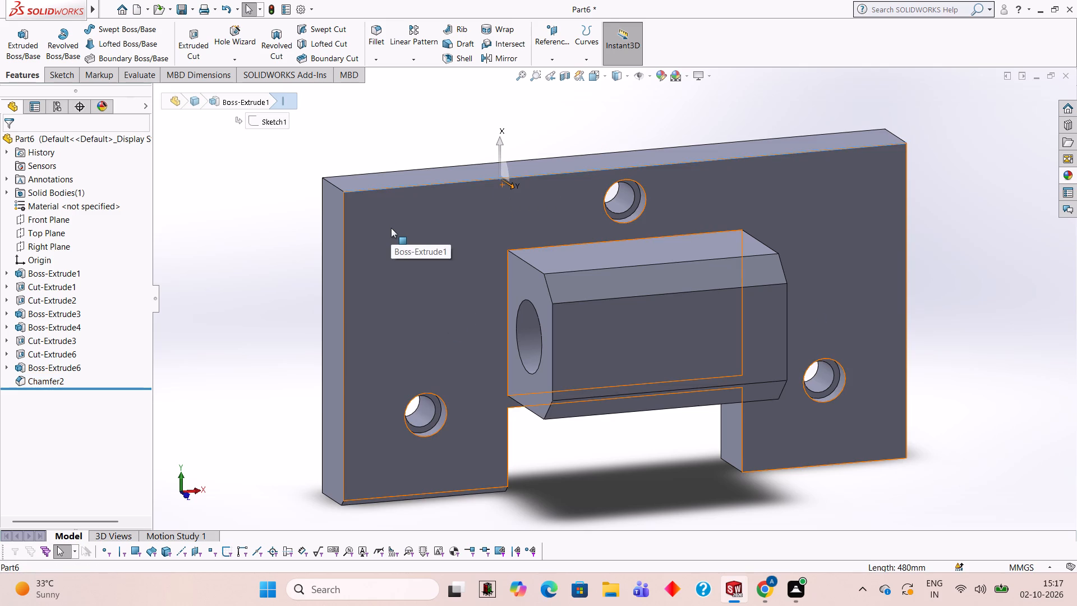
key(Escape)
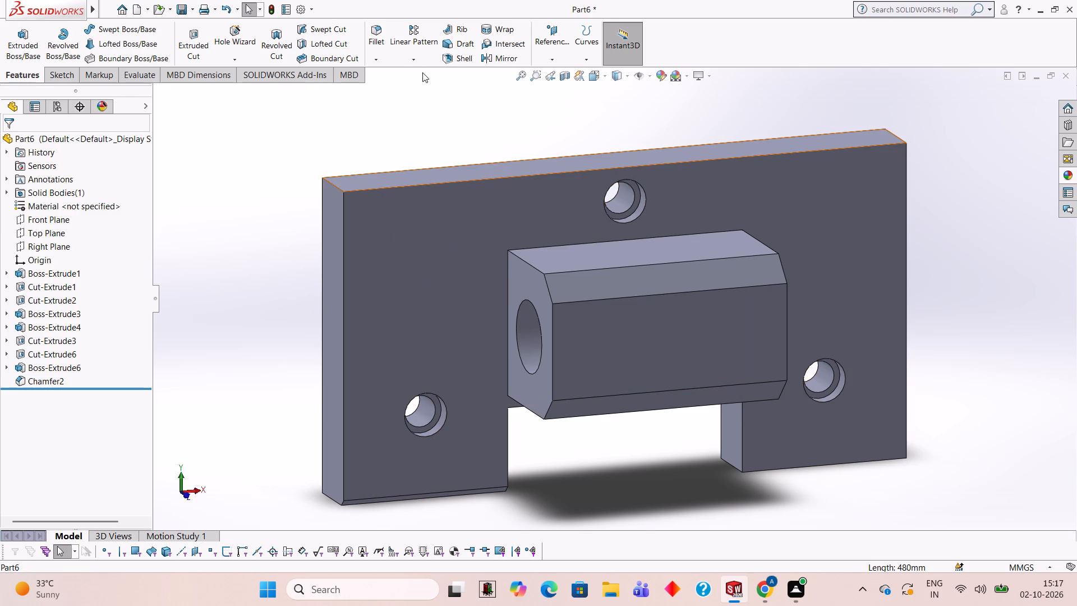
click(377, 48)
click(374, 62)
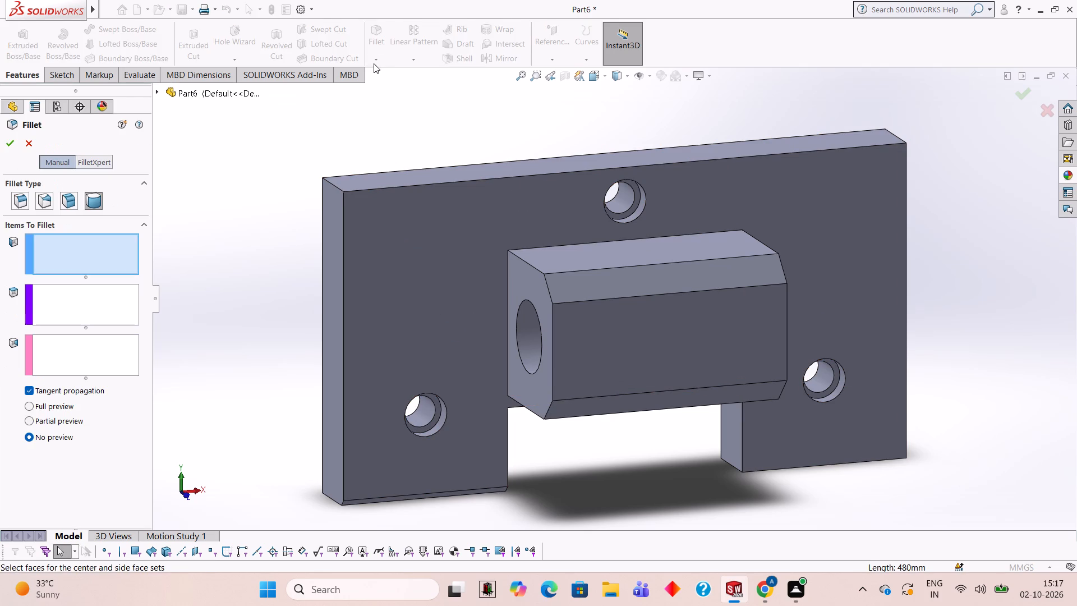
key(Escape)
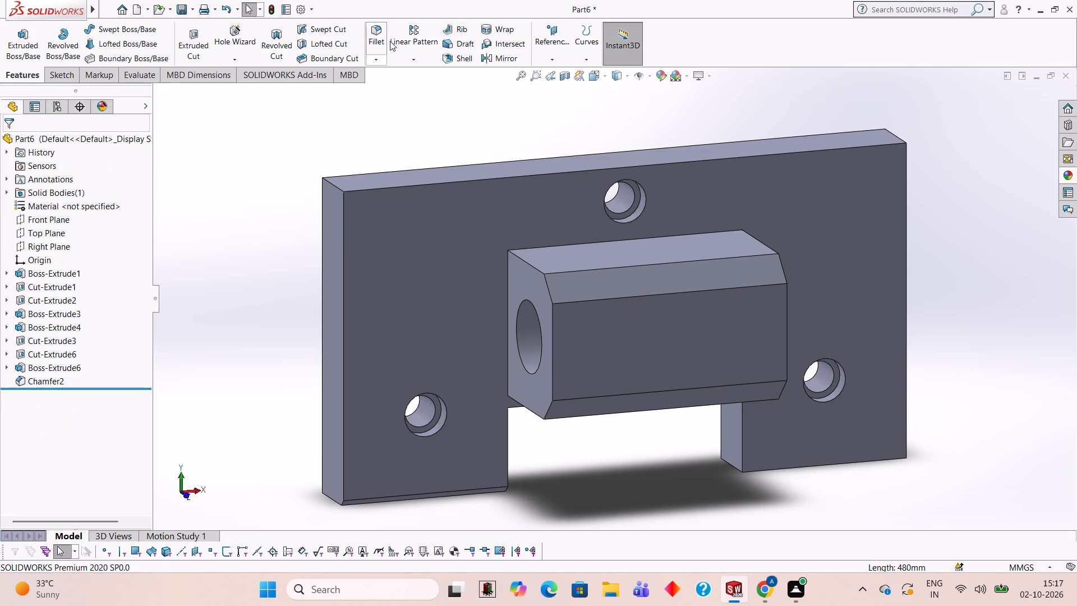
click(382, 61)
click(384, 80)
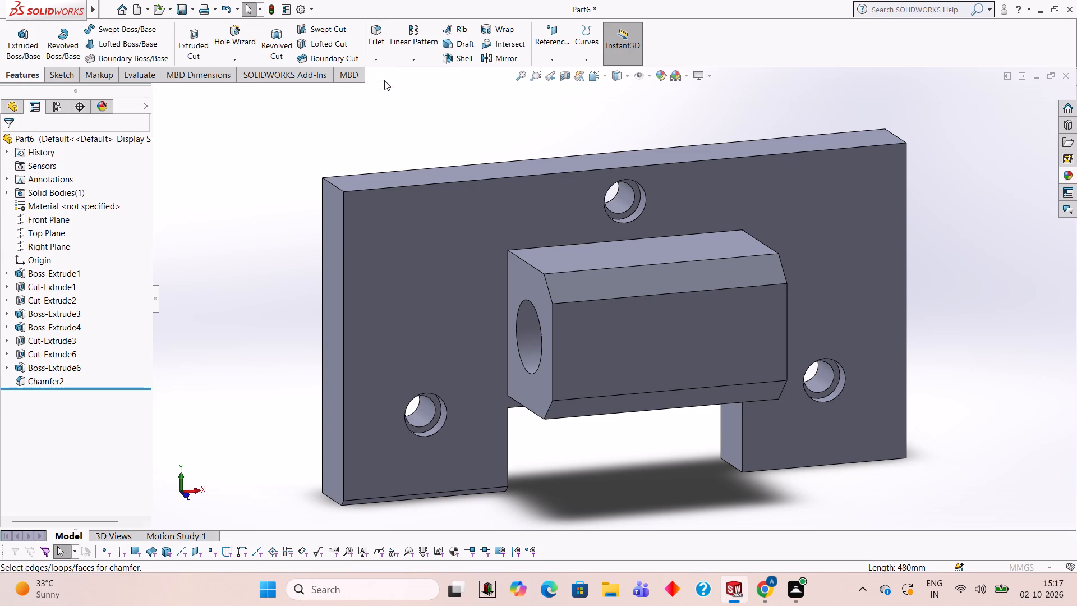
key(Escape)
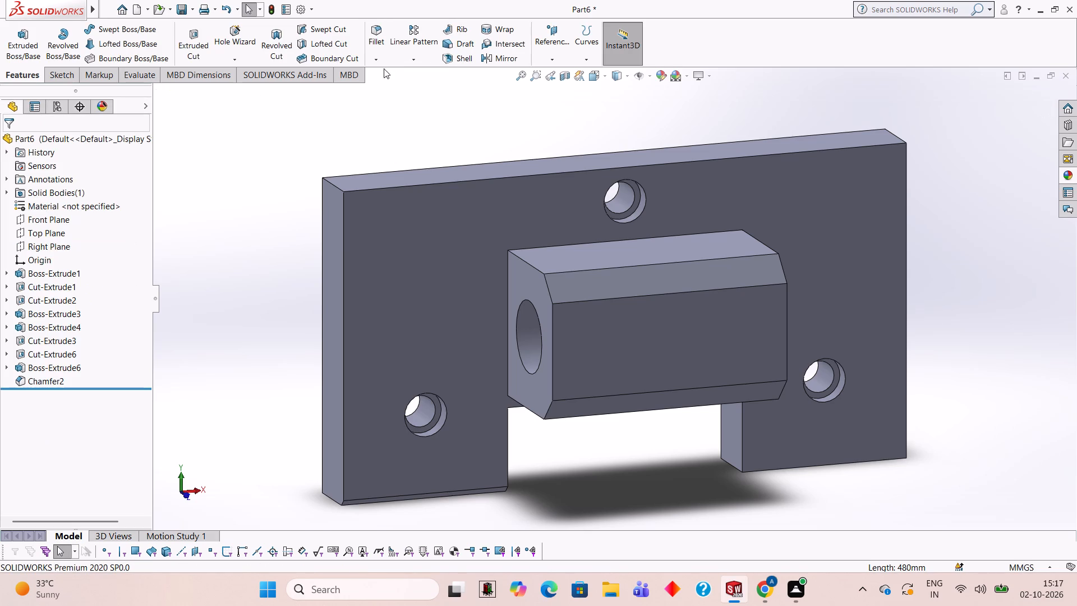
Chamfer the plate's long upper front edge with a 5 mm distance at 45 degrees.
click(377, 61)
click(383, 82)
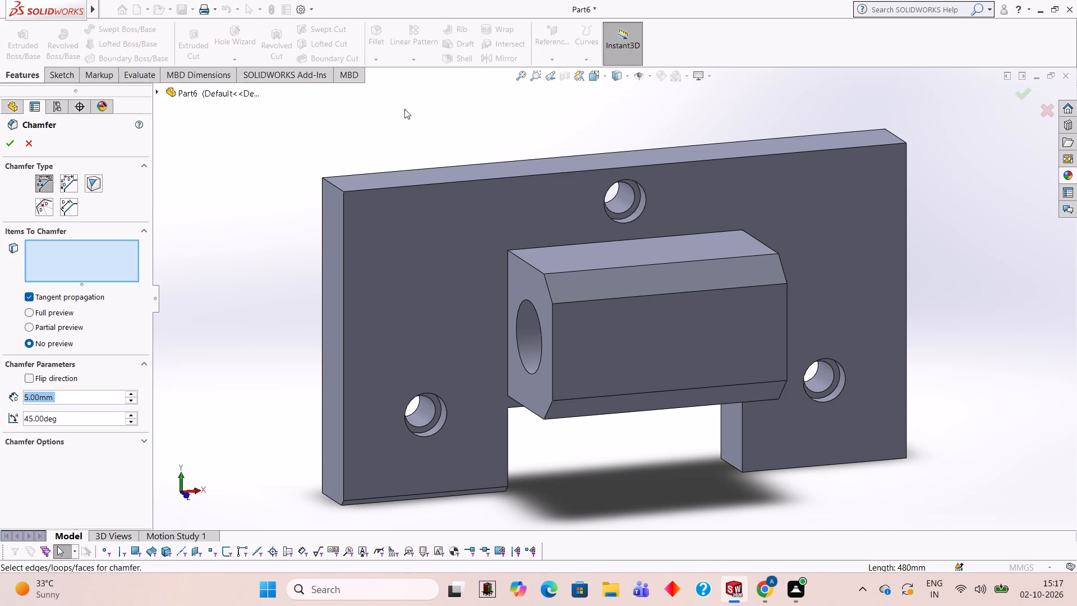
click(530, 175)
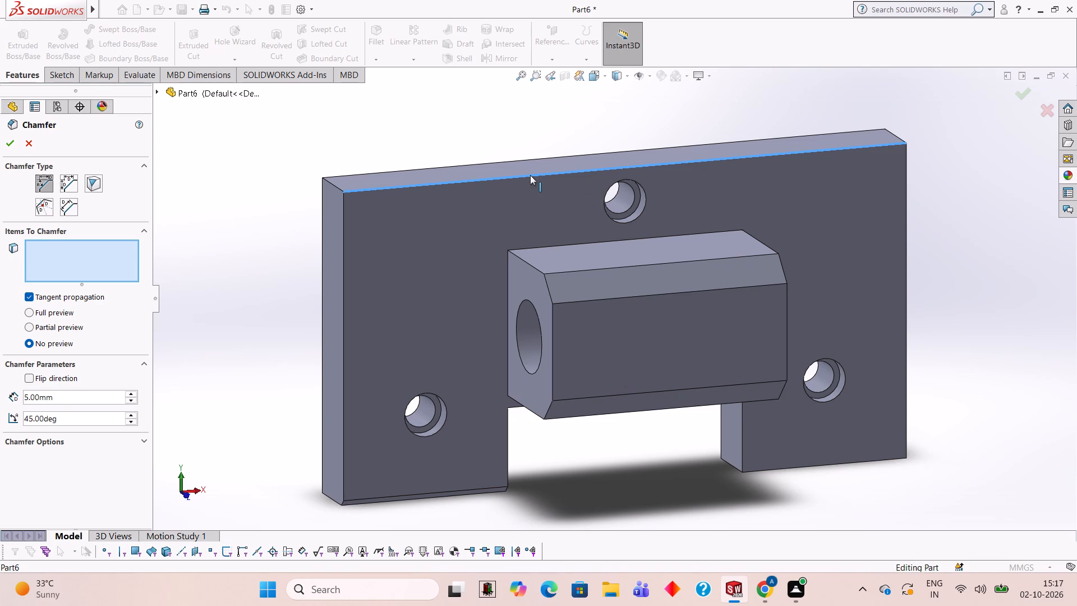
key(Return)
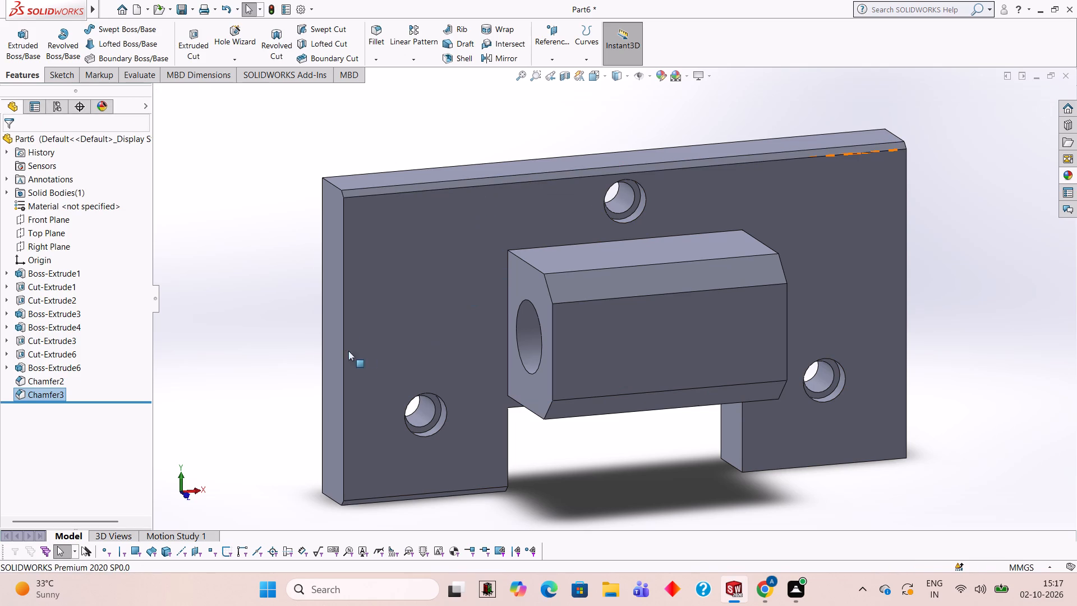
middle_drag(366, 313, 411, 304)
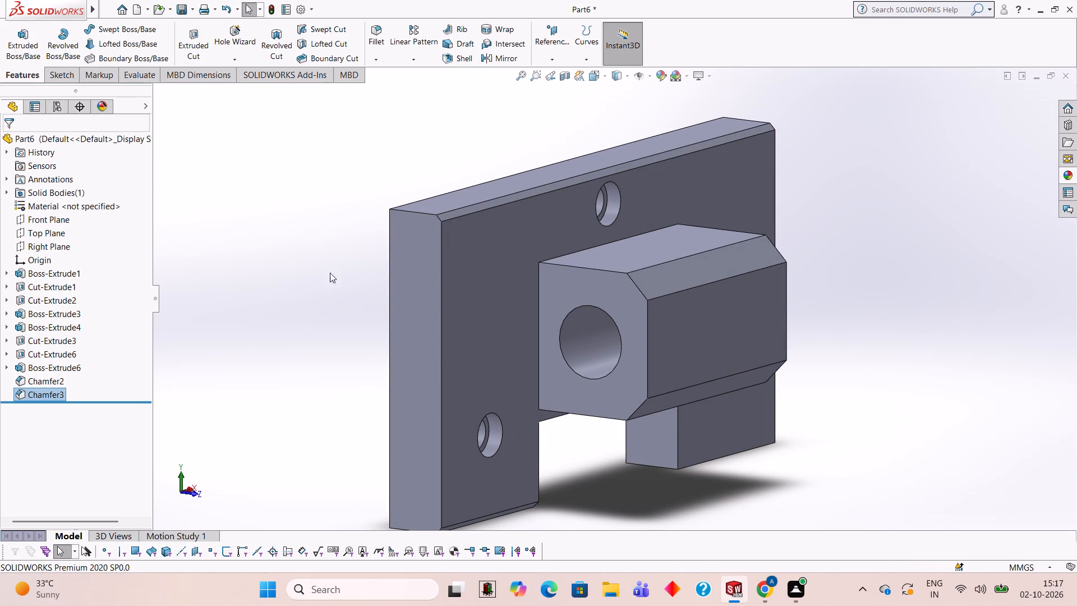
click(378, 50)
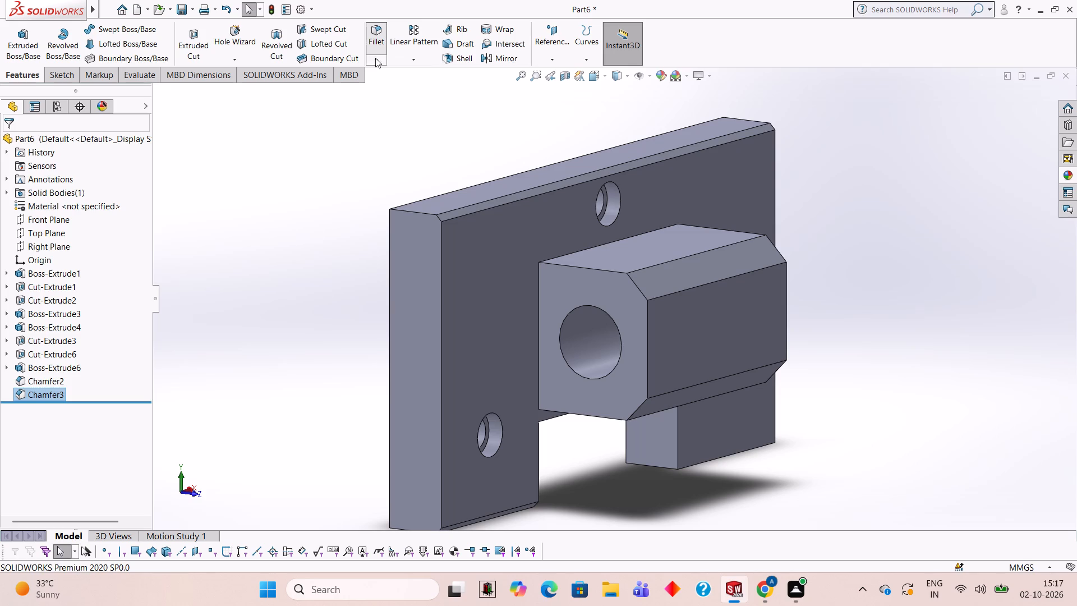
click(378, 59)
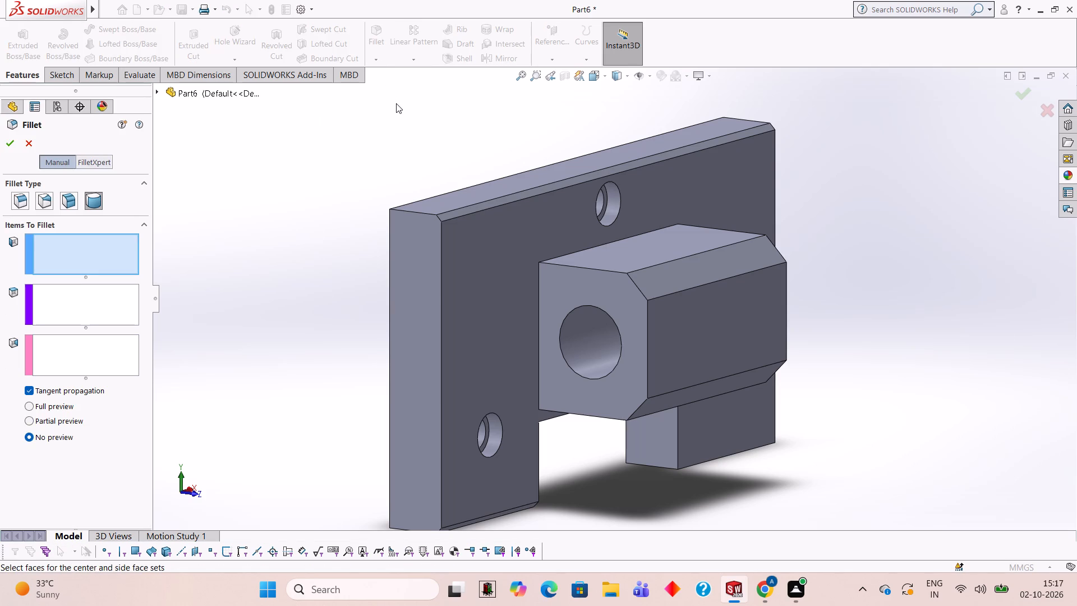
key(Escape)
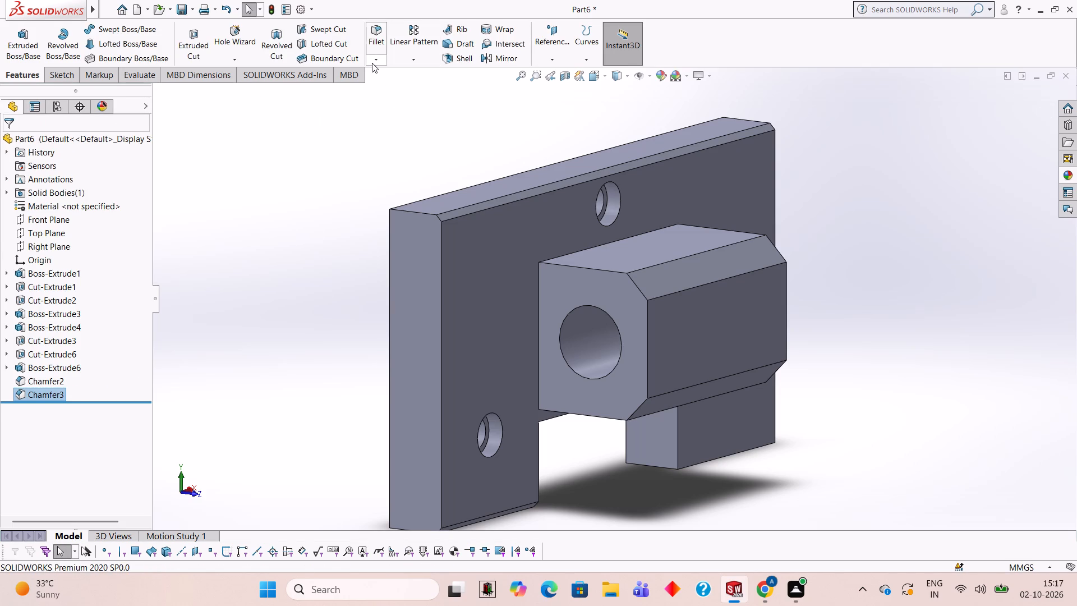
Chamfer the plate's left outer vertical front edge with a 5 mm distance at 45 degrees.
click(372, 63)
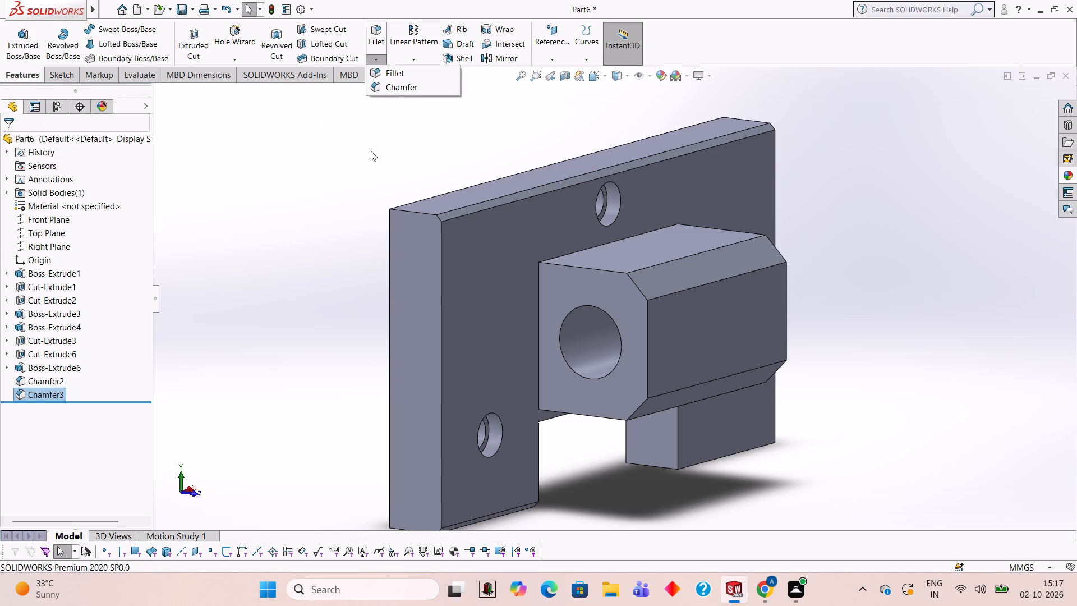
click(399, 89)
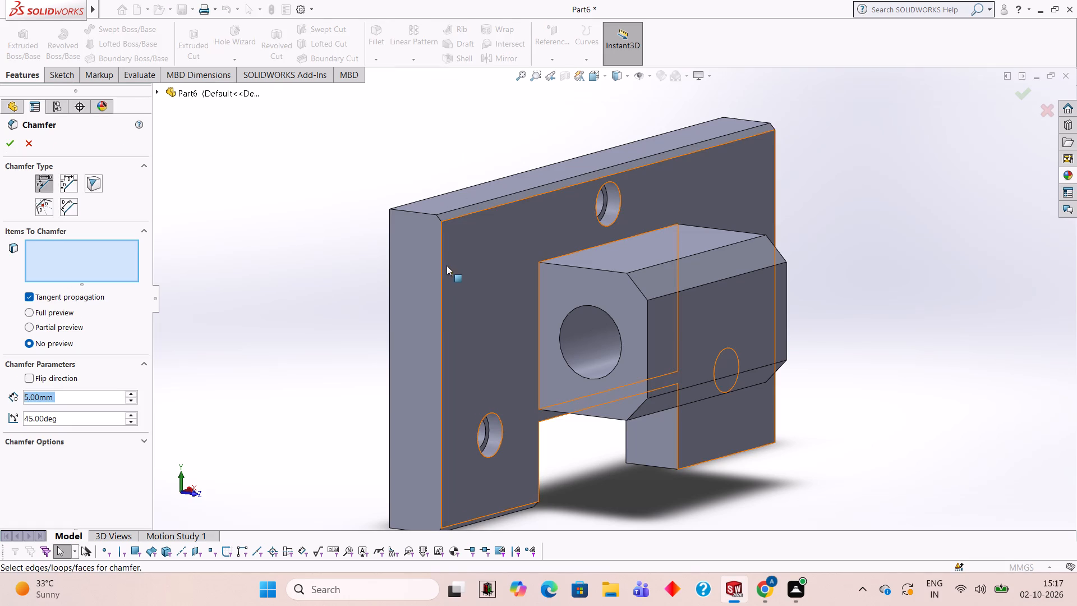
click(443, 260)
key(Return)
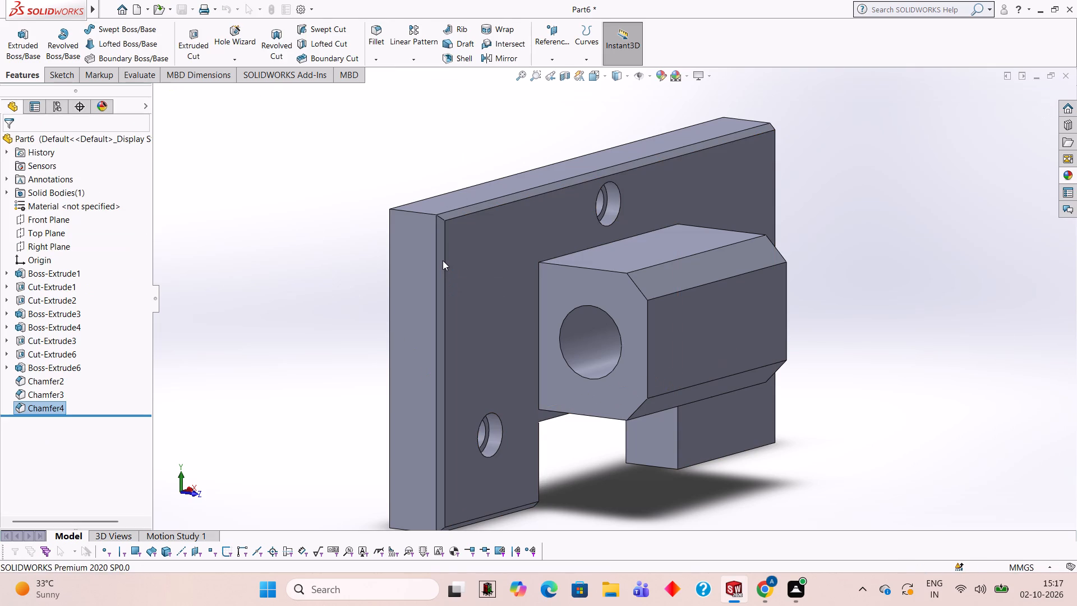
Chamfer the plate's right outer vertical front edge with a 5 mm distance at 45 degrees.
middle_drag(616, 293, 583, 233)
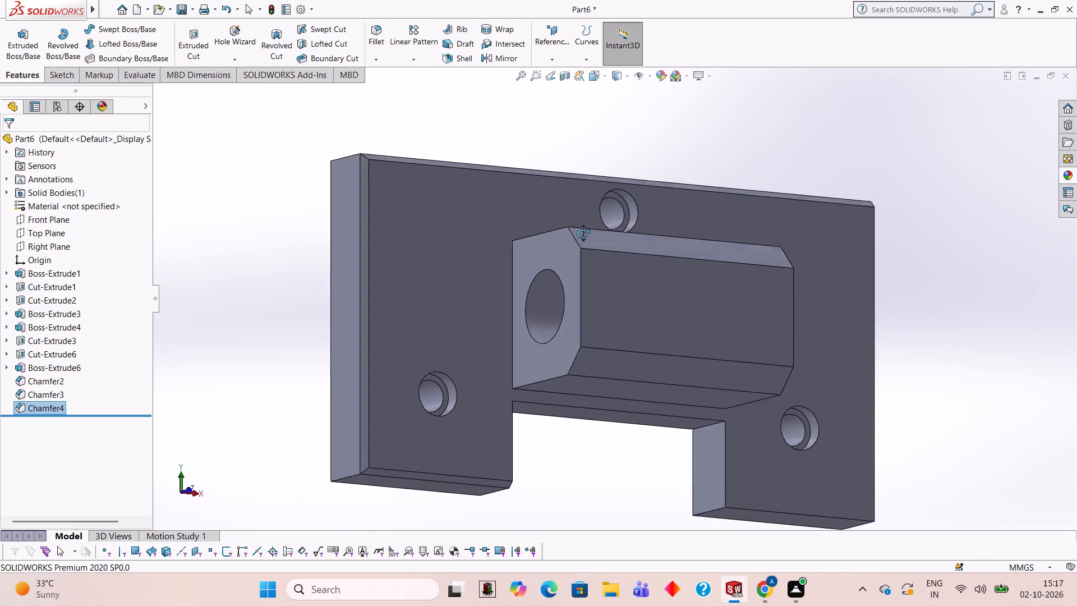
middle_drag(583, 233, 528, 261)
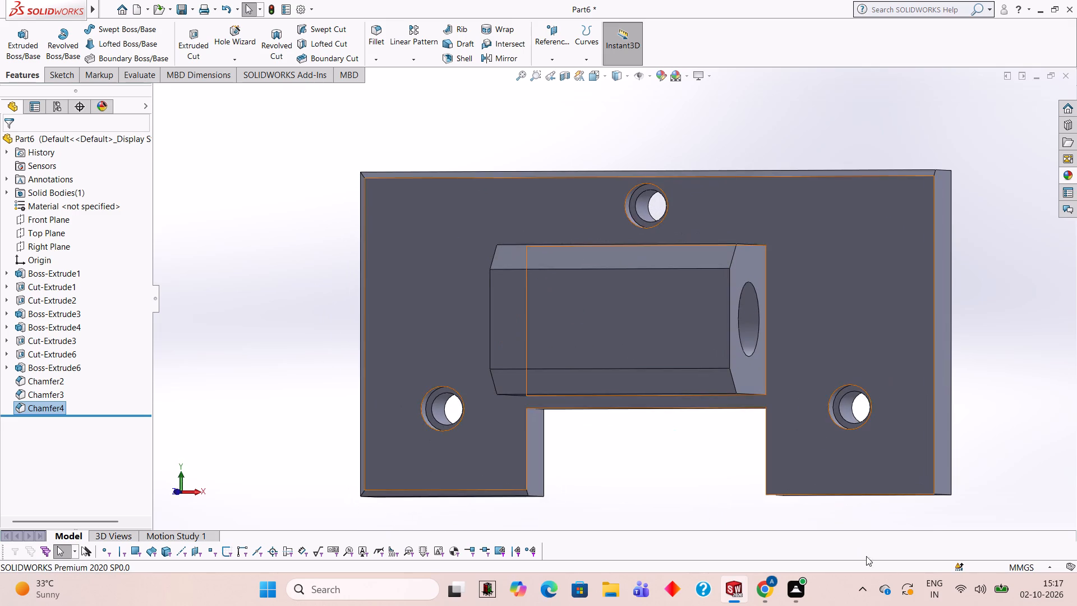
middle_drag(834, 338, 875, 333)
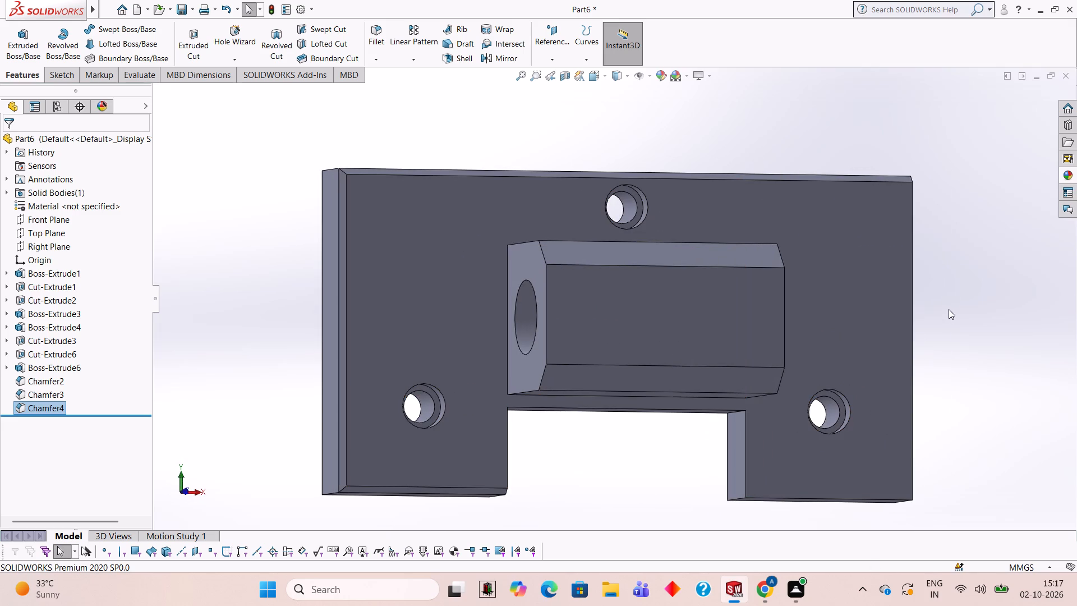
middle_drag(729, 267, 656, 247)
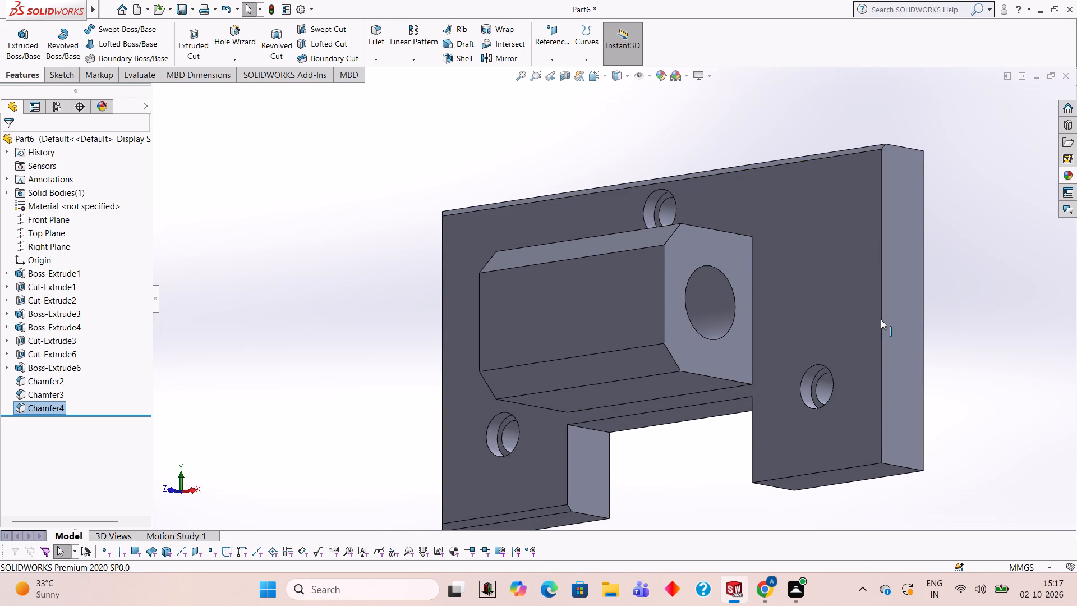
click(381, 58)
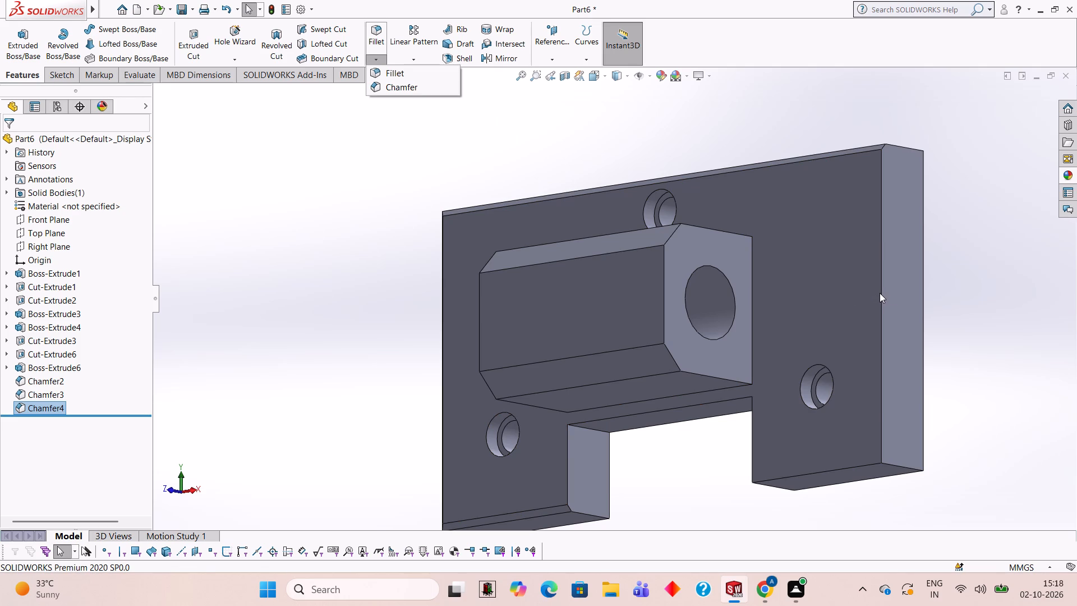
click(420, 90)
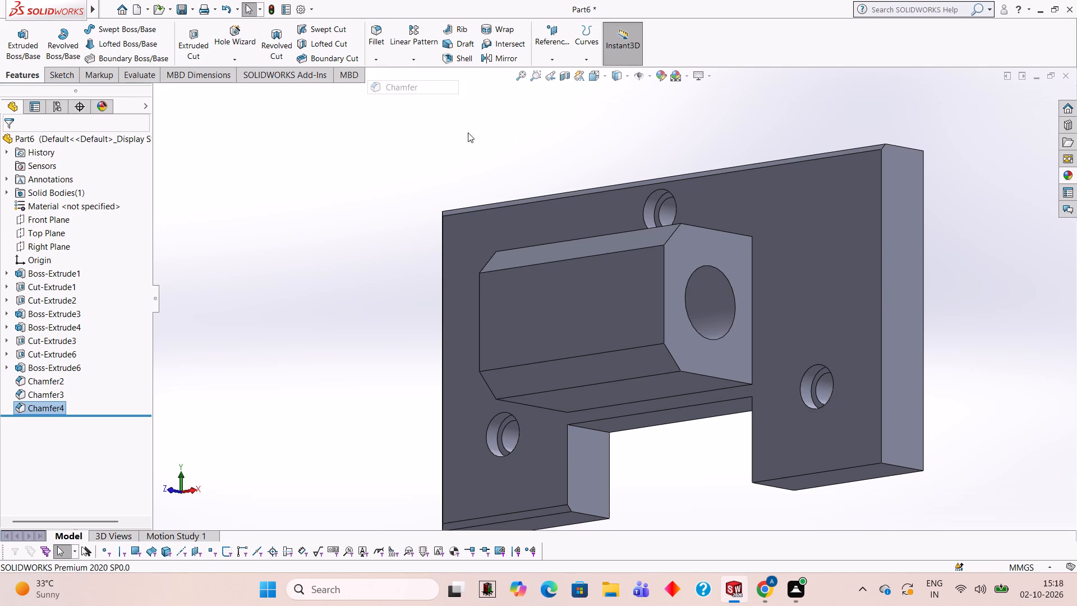
click(882, 239)
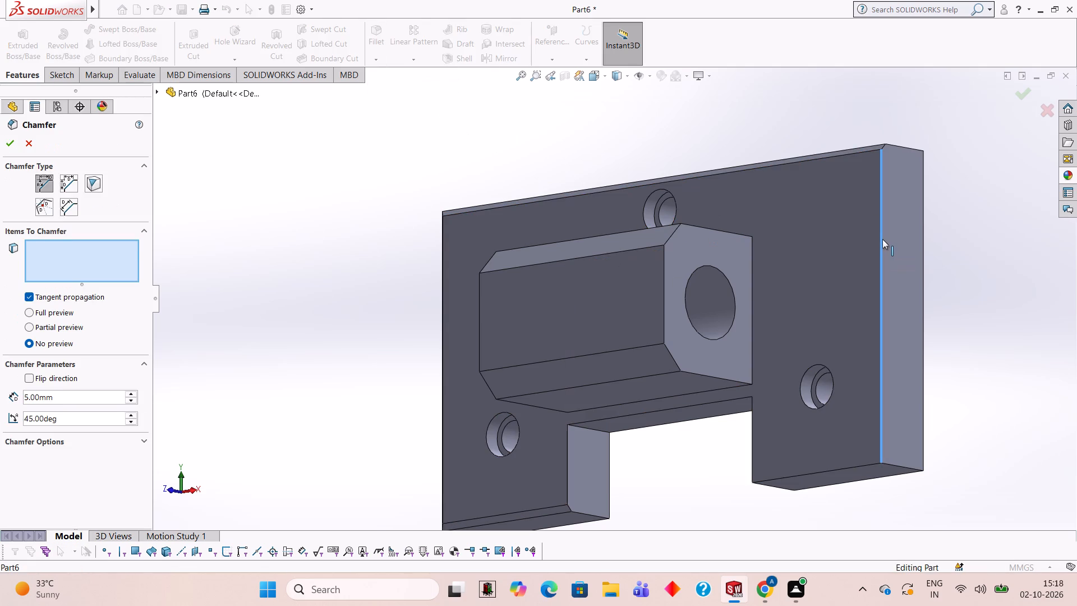
key(Return)
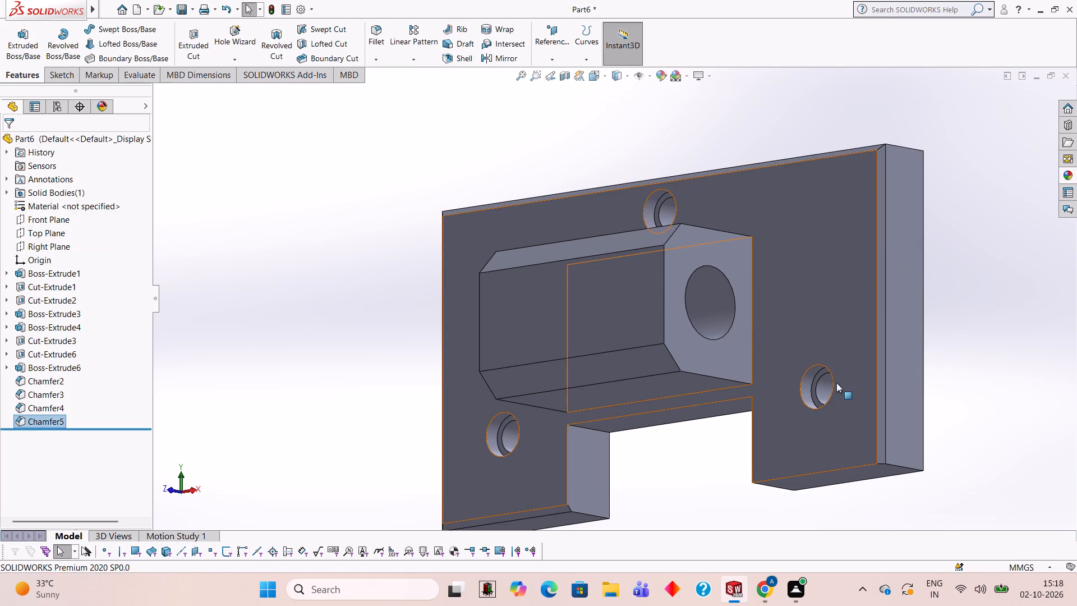
Examine the plate's chamfered front edges and the lower edges of both legs from several angles.
middle_drag(854, 393, 897, 319)
scroll(768, 428, up, 1)
scroll(768, 428, down, 1)
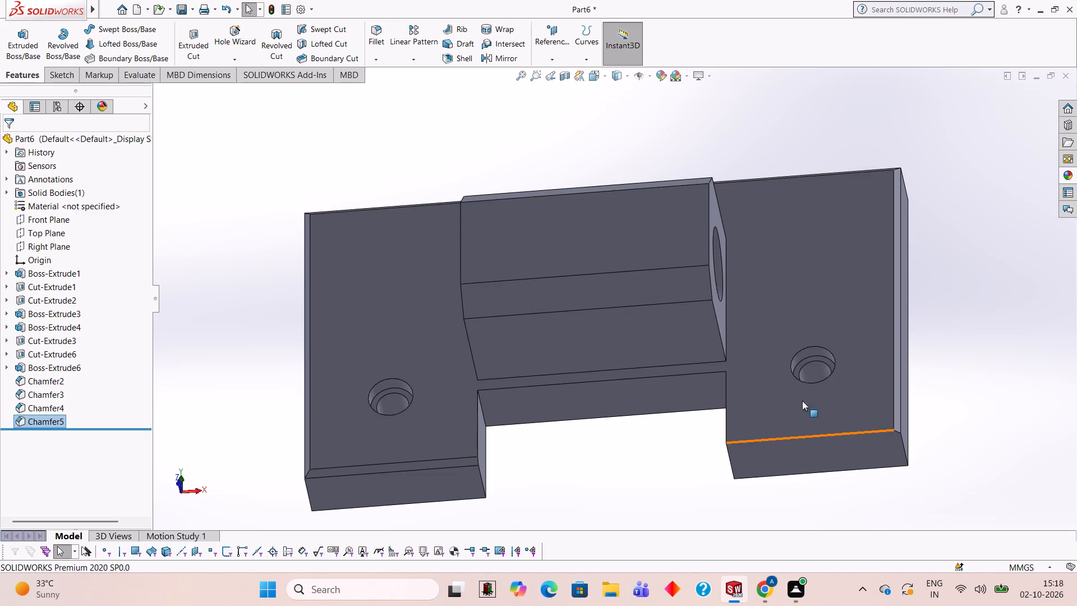
middle_drag(781, 357, 793, 412)
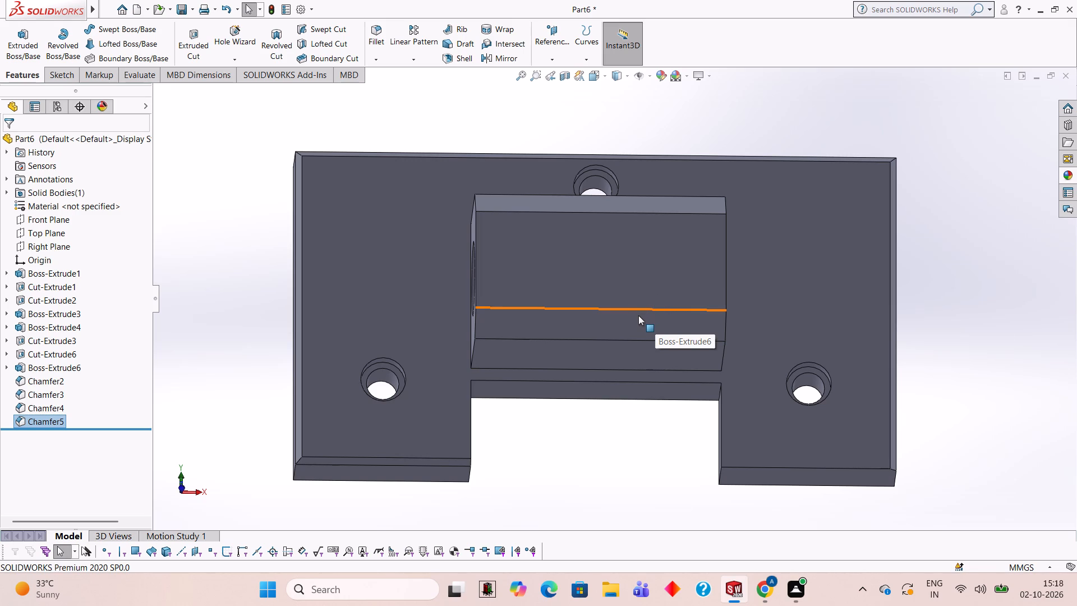
middle_drag(705, 330, 705, 375)
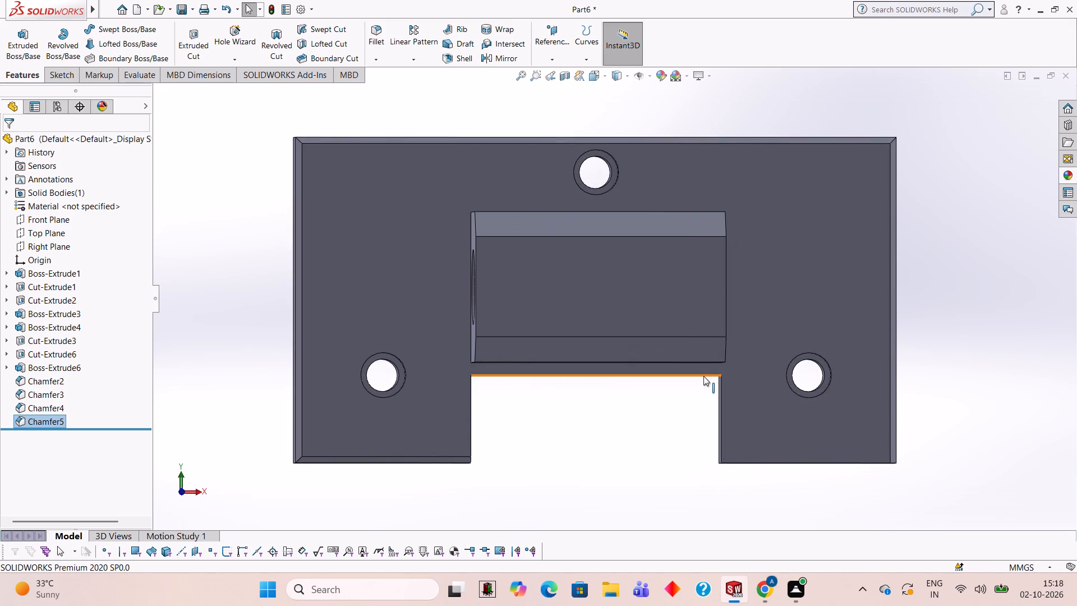
middle_drag(664, 433, 639, 376)
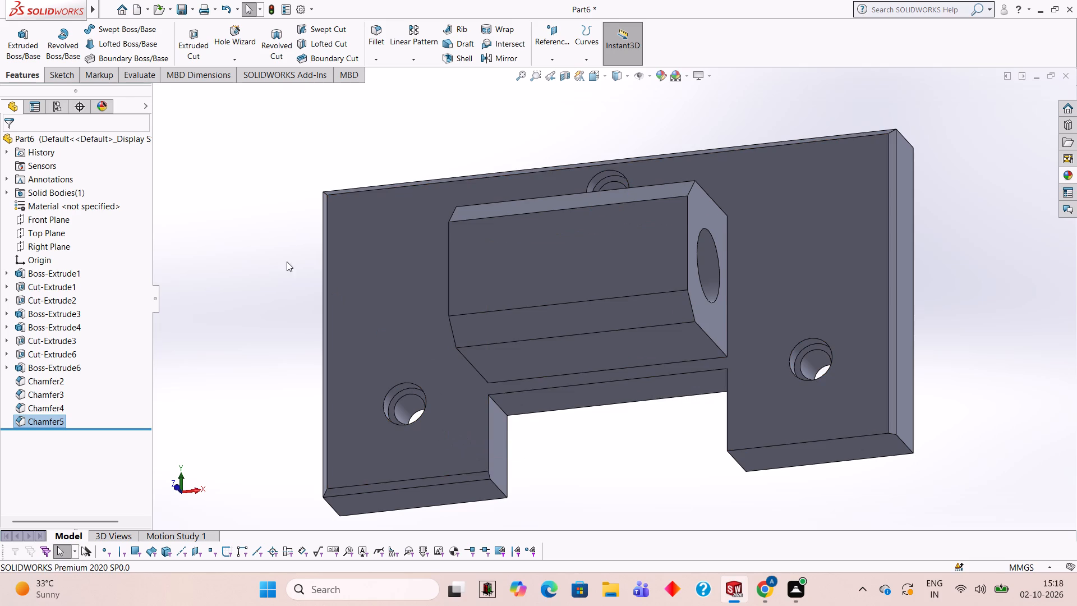
Chamfer the right leg's bottom front edge with a 5 mm distance at 45 degrees.
click(379, 56)
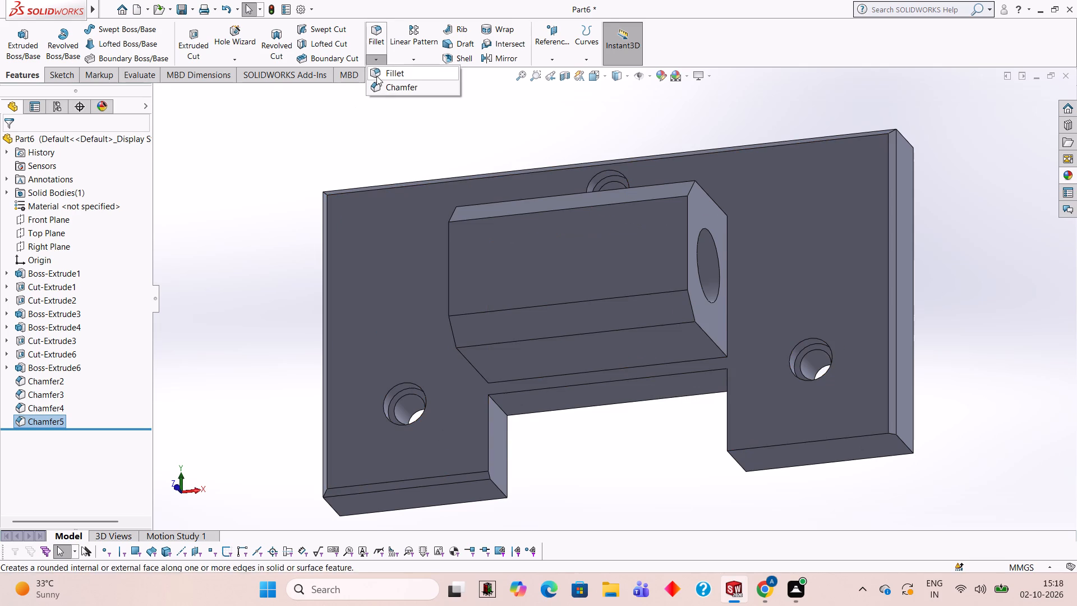
click(386, 84)
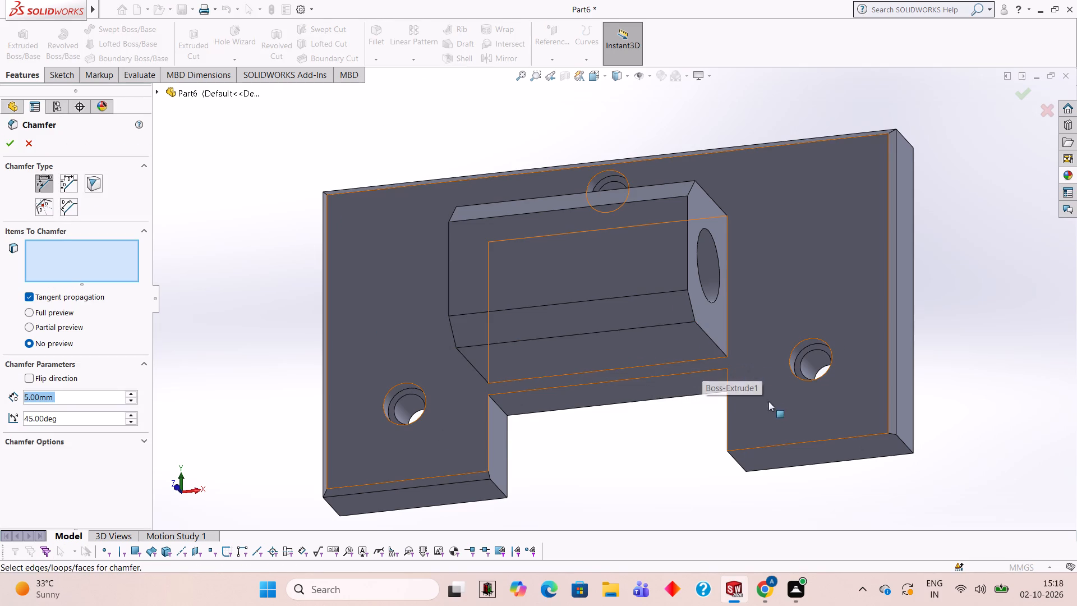
click(800, 442)
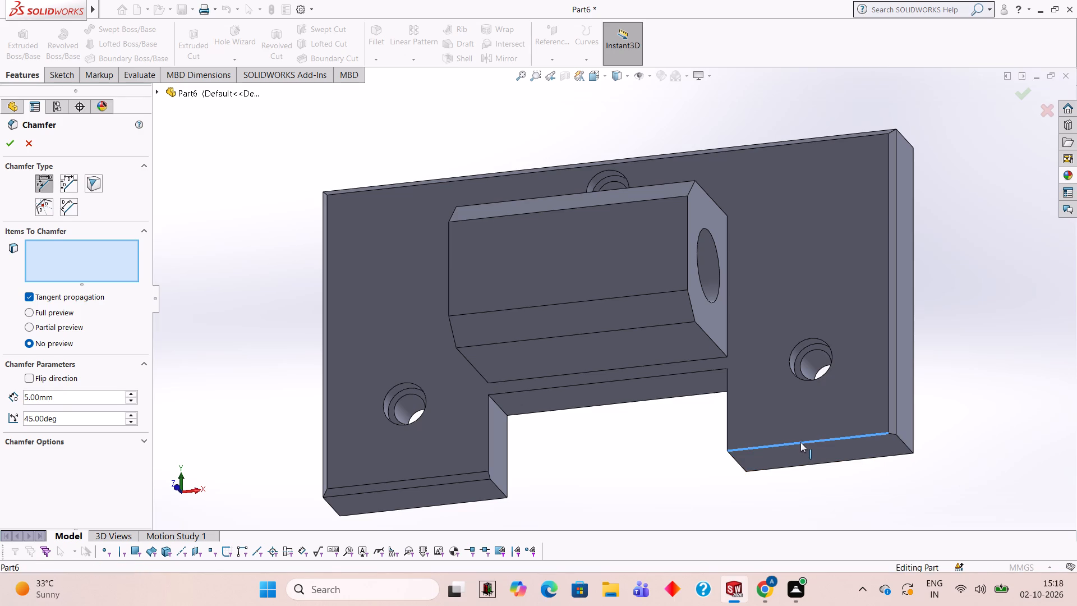
key(Return)
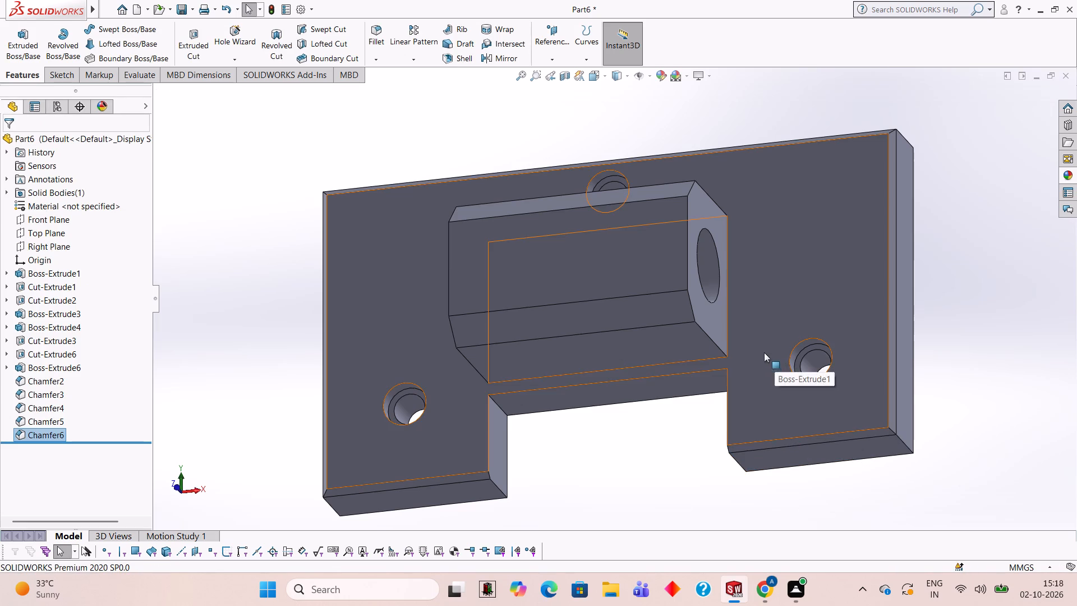
Chamfer the notch's horizontal upper front edge with a 5 mm distance at 45 degrees.
middle_drag(757, 348, 789, 359)
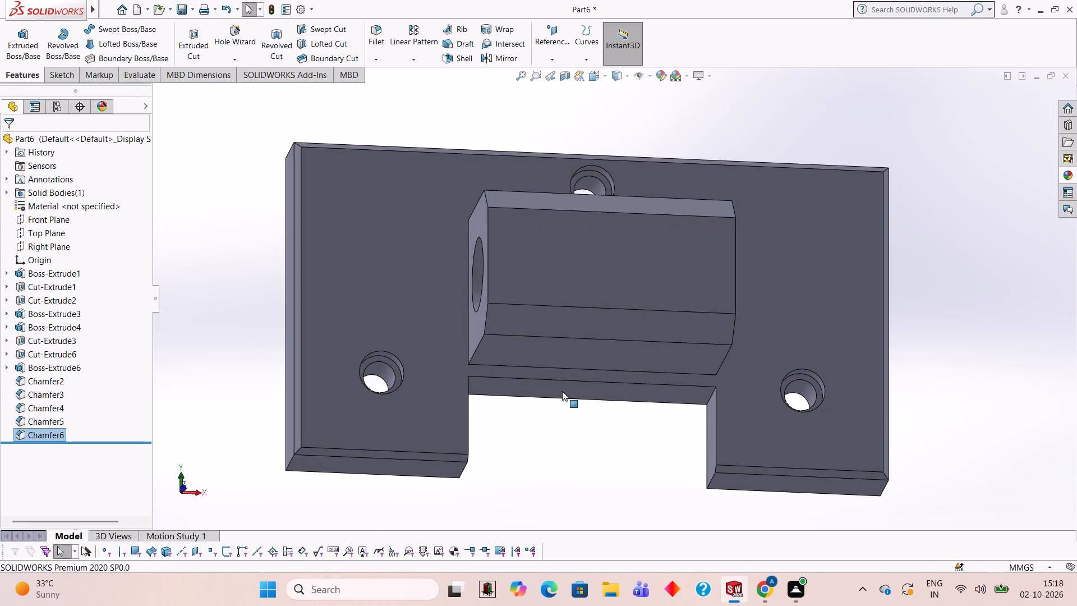
click(570, 381)
key(Return)
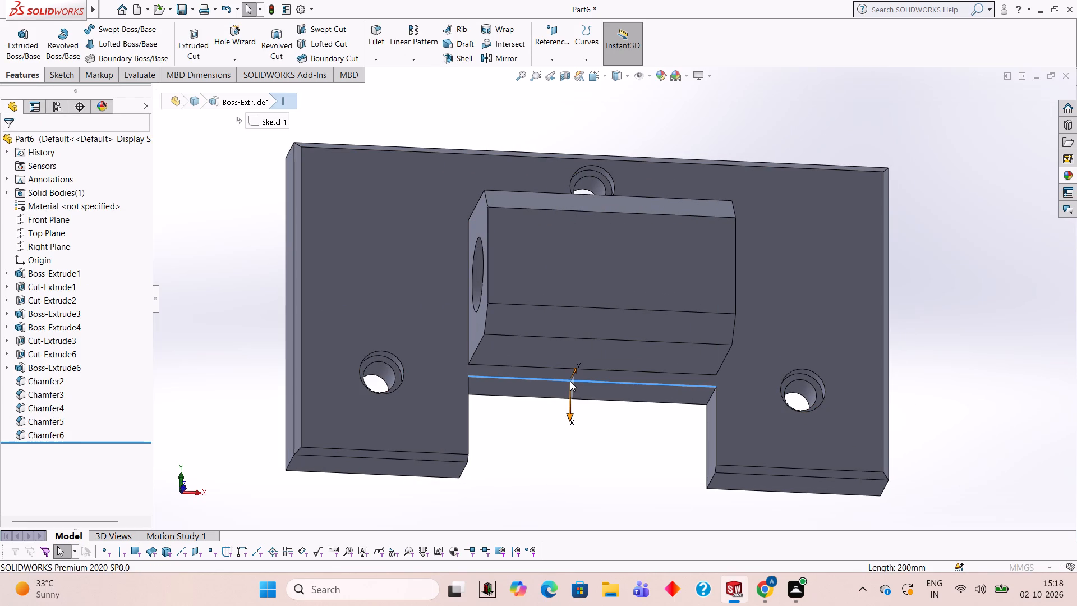
key(Return)
Chamfer the notch's left vertical front edge with a 5 mm distance at 45 degrees.
middle_drag(558, 374, 508, 352)
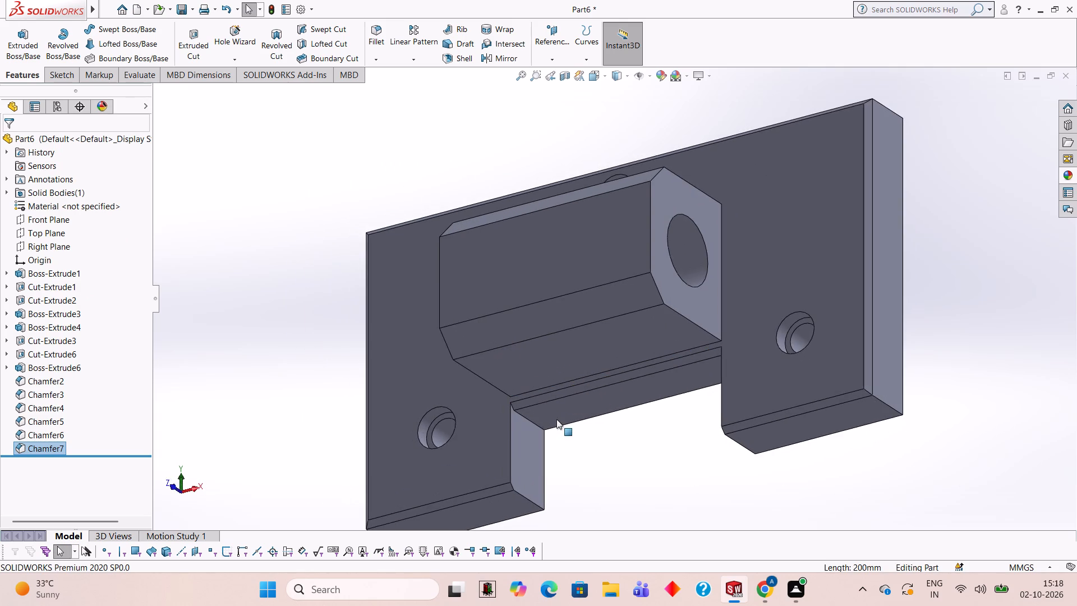
middle_drag(556, 419, 549, 456)
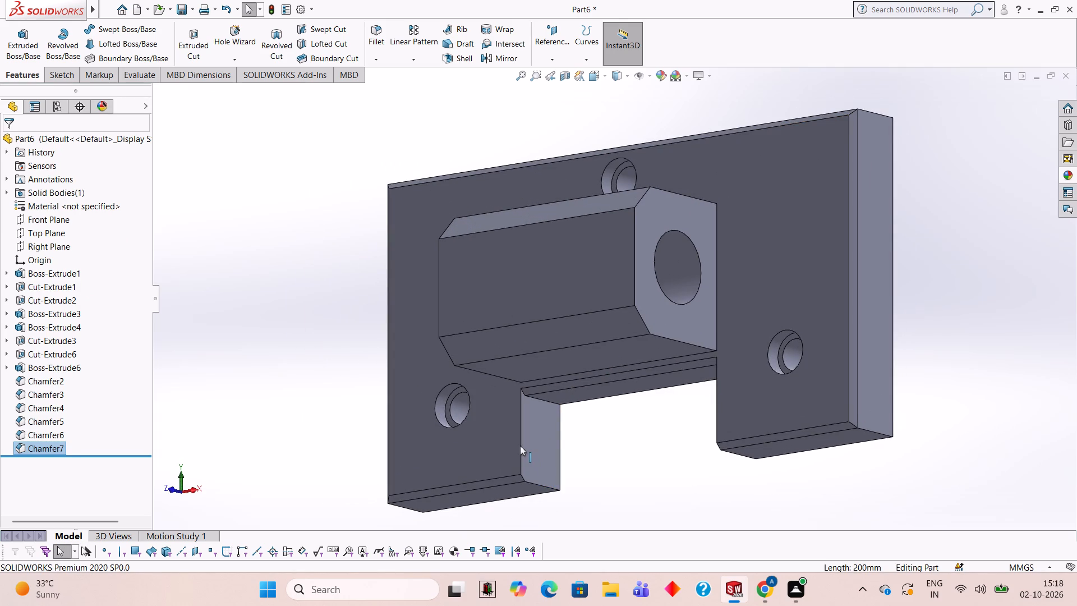
click(520, 446)
key(Return)
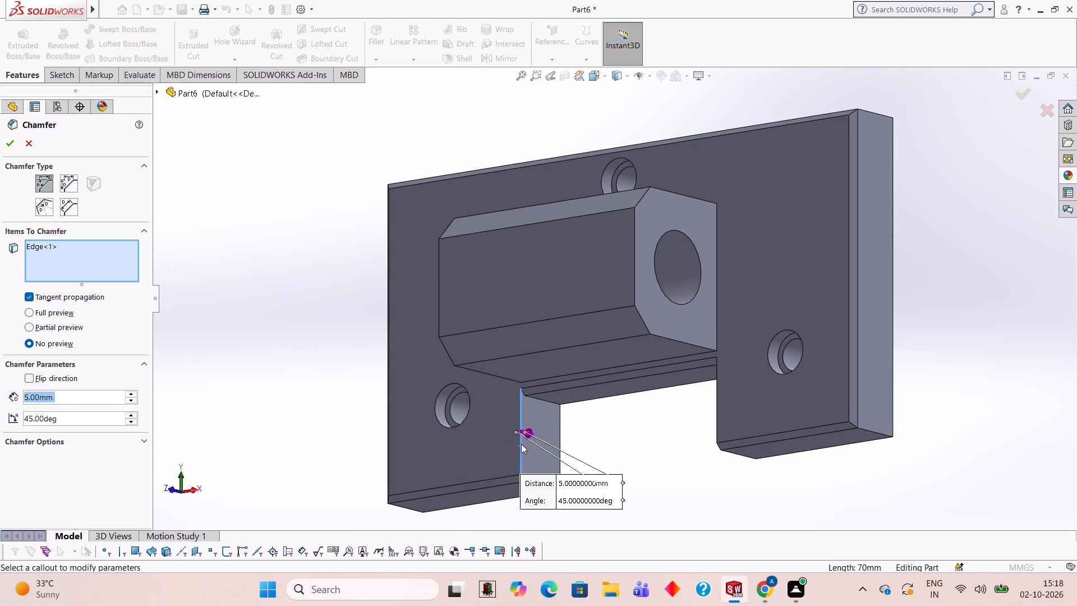
key(Return)
Chamfer the notch's right vertical front edge with a 5 mm distance at 45 degrees.
scroll(616, 430, down, 1)
middle_drag(616, 430, 695, 470)
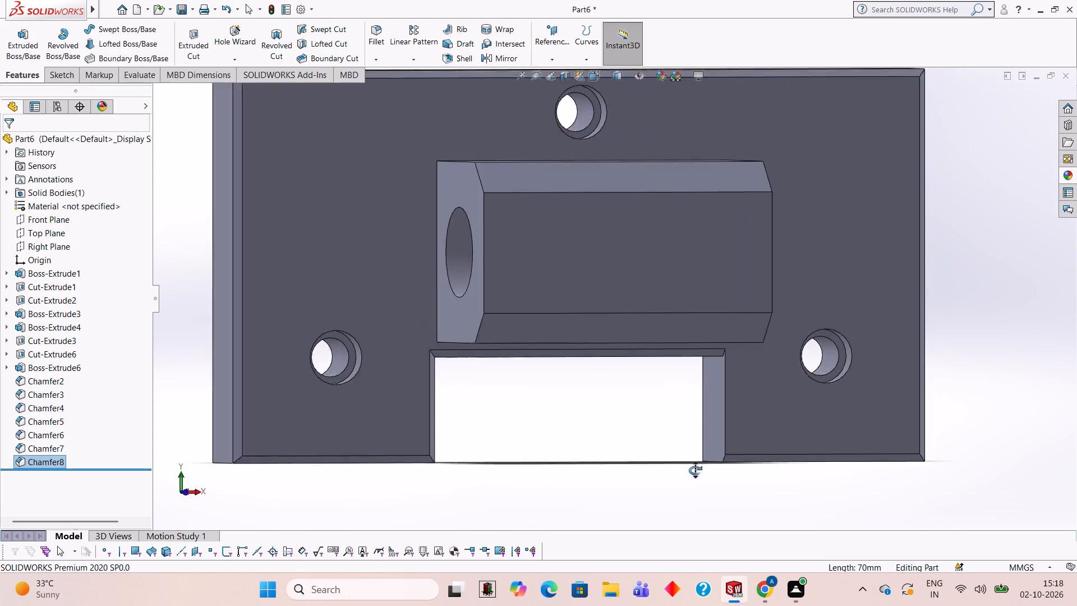
middle_drag(695, 470, 720, 461)
click(669, 382)
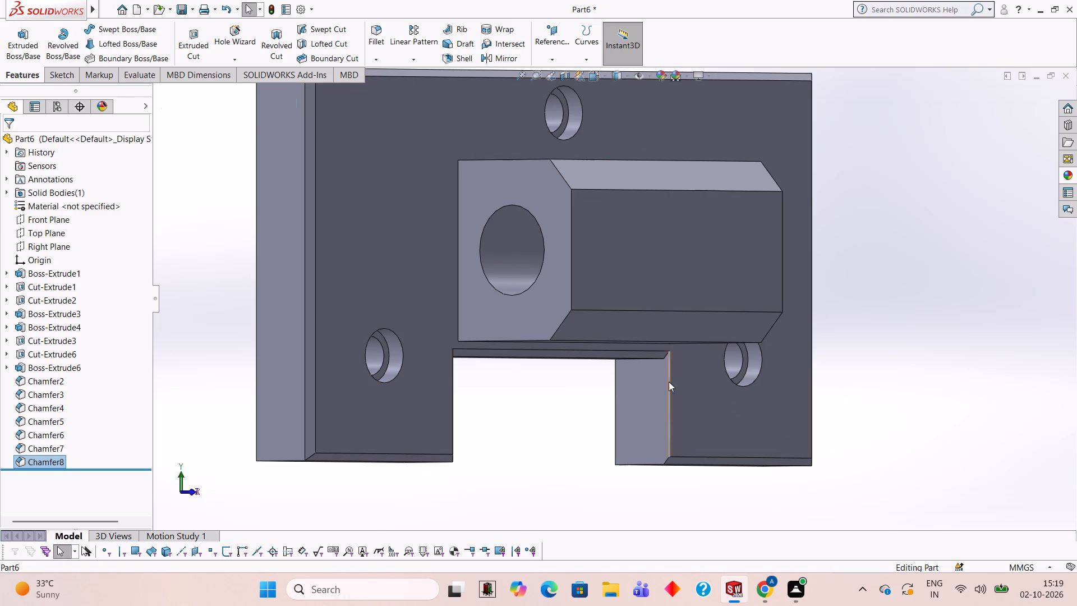
key(Return)
key(Return)
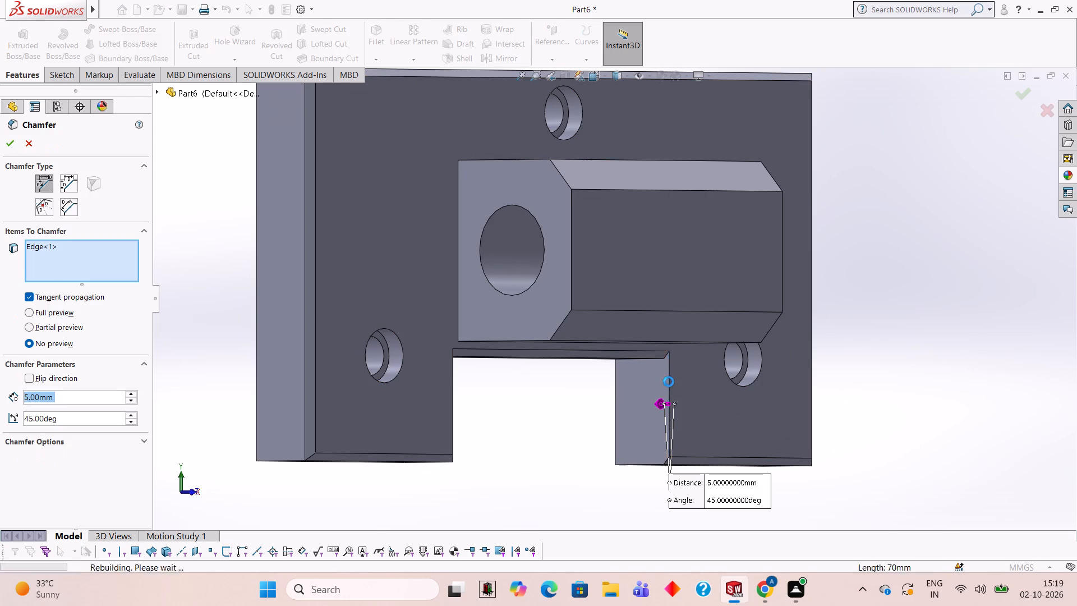
Examine the plate's chamfered front edges, the notch and the boss from several angles.
scroll(634, 314, up, 1)
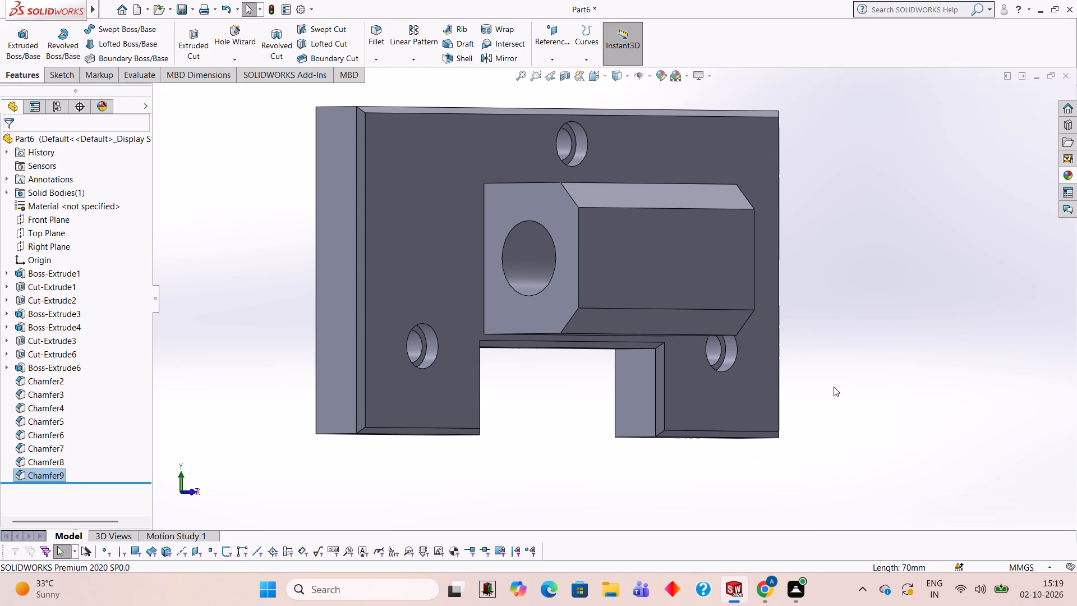
middle_drag(792, 252, 836, 274)
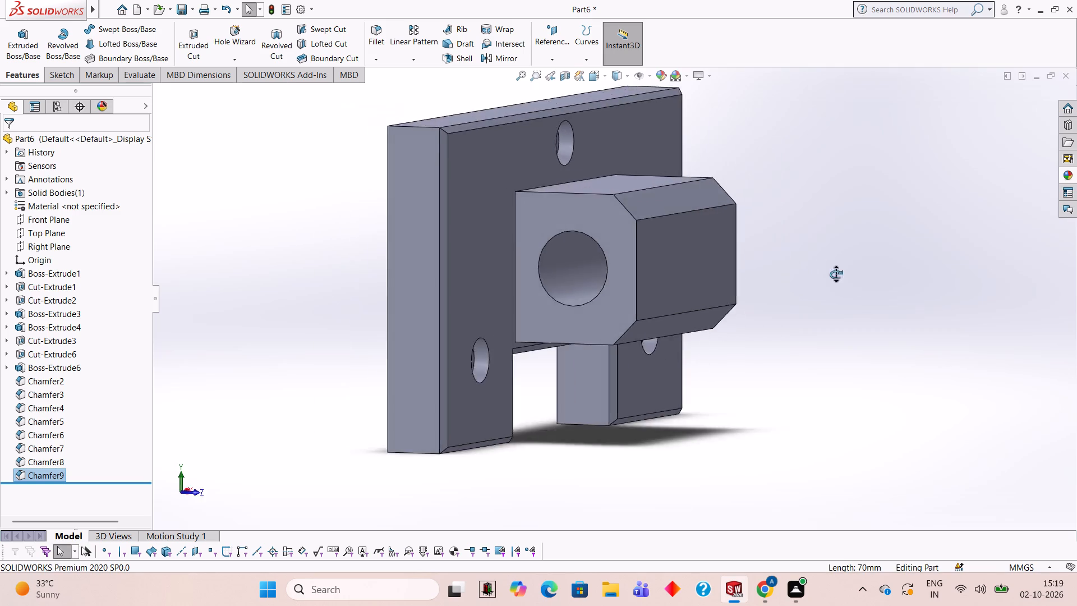
middle_drag(836, 274, 770, 235)
scroll(770, 235, up, 1)
middle_drag(770, 235, 723, 209)
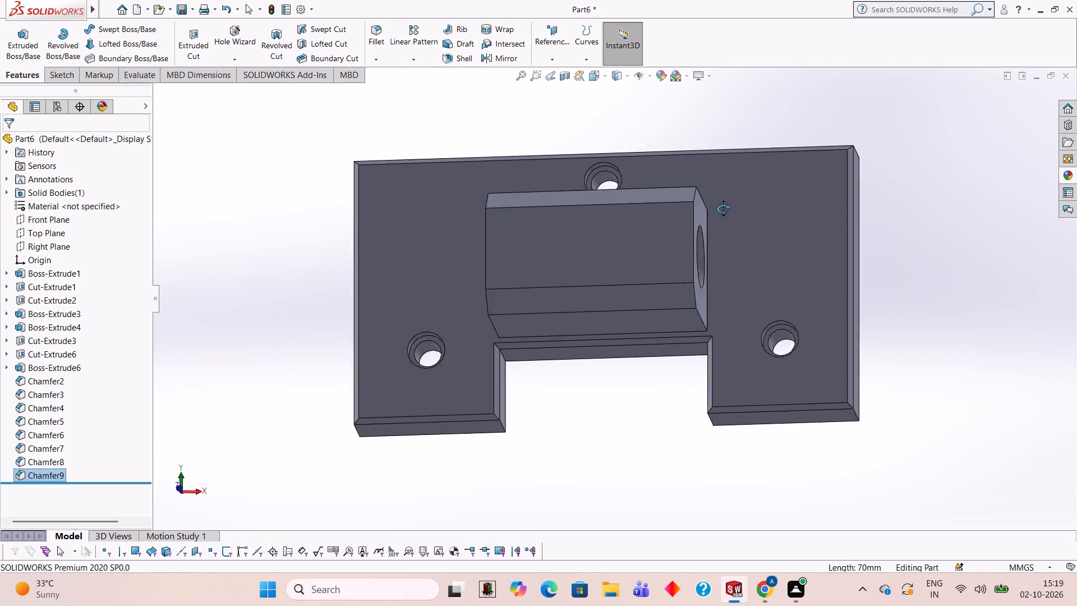
middle_drag(723, 209, 703, 198)
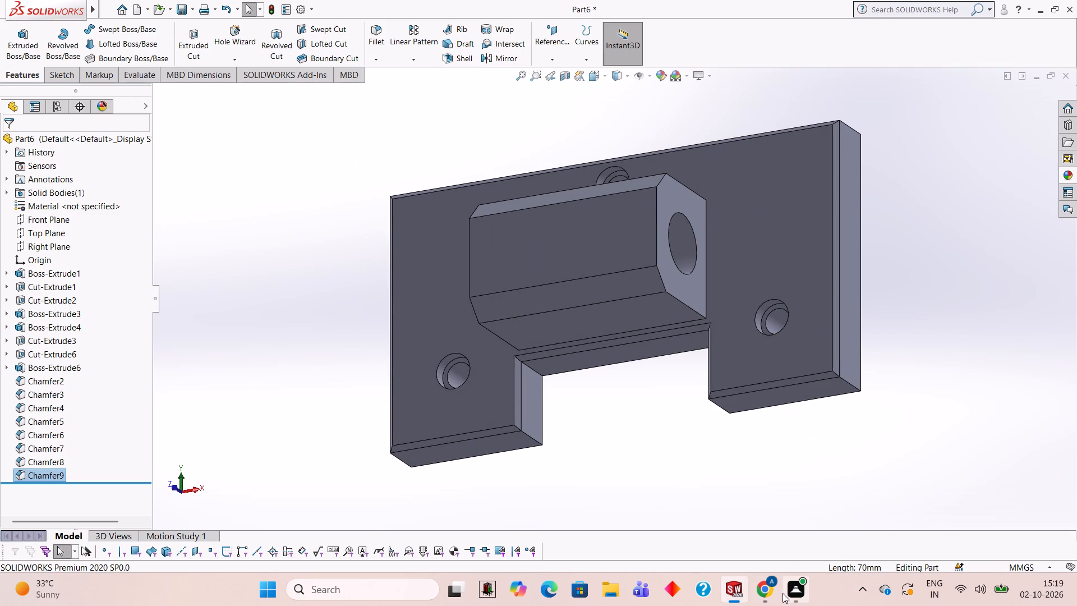
middle_drag(773, 359, 828, 387)
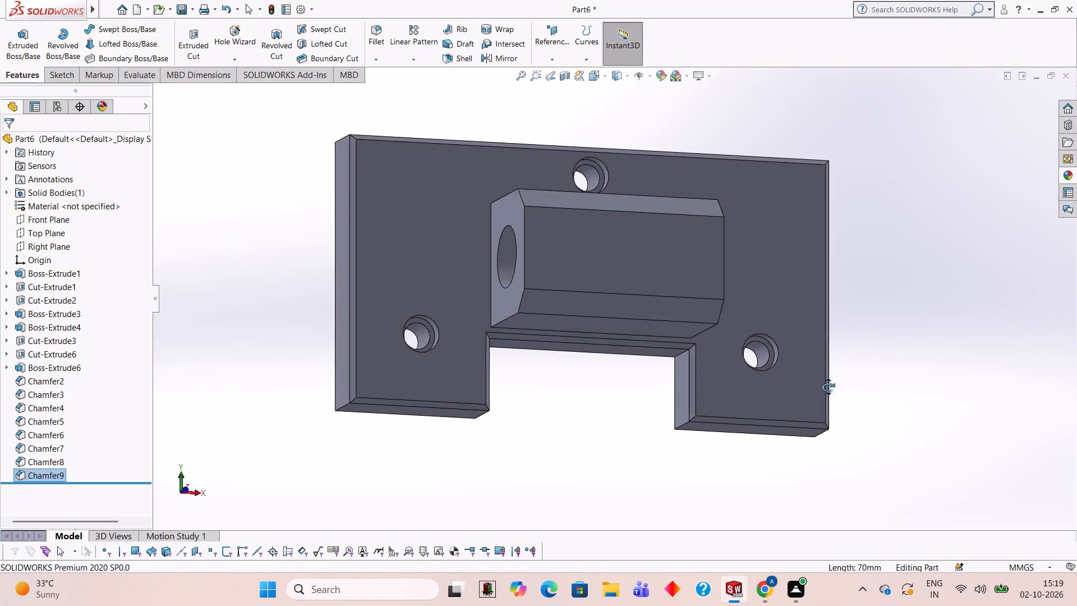
middle_drag(828, 387, 795, 233)
middle_drag(770, 393, 868, 412)
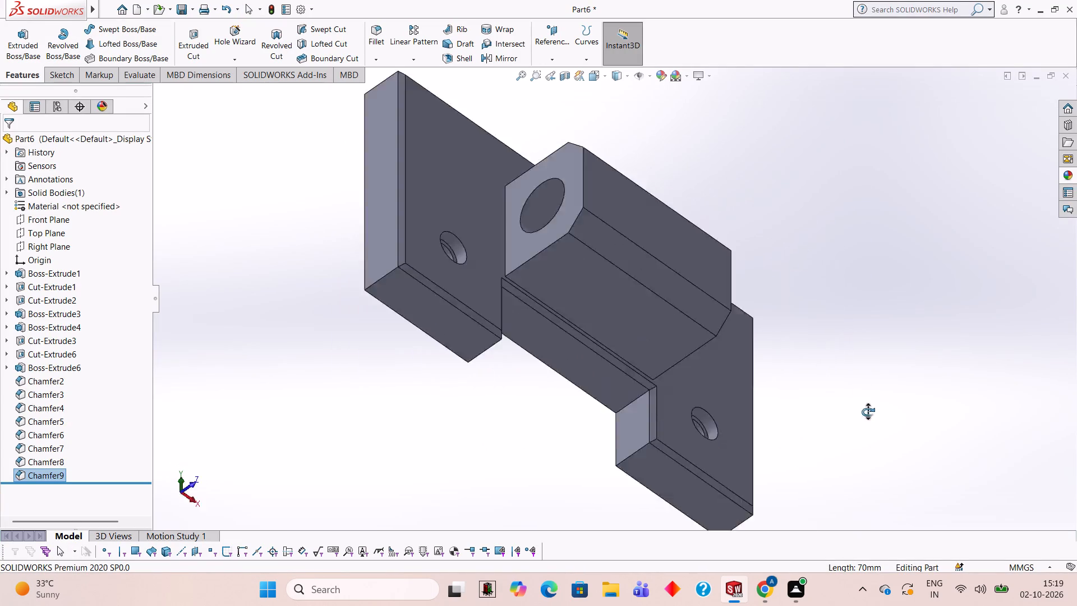
middle_drag(868, 412, 758, 425)
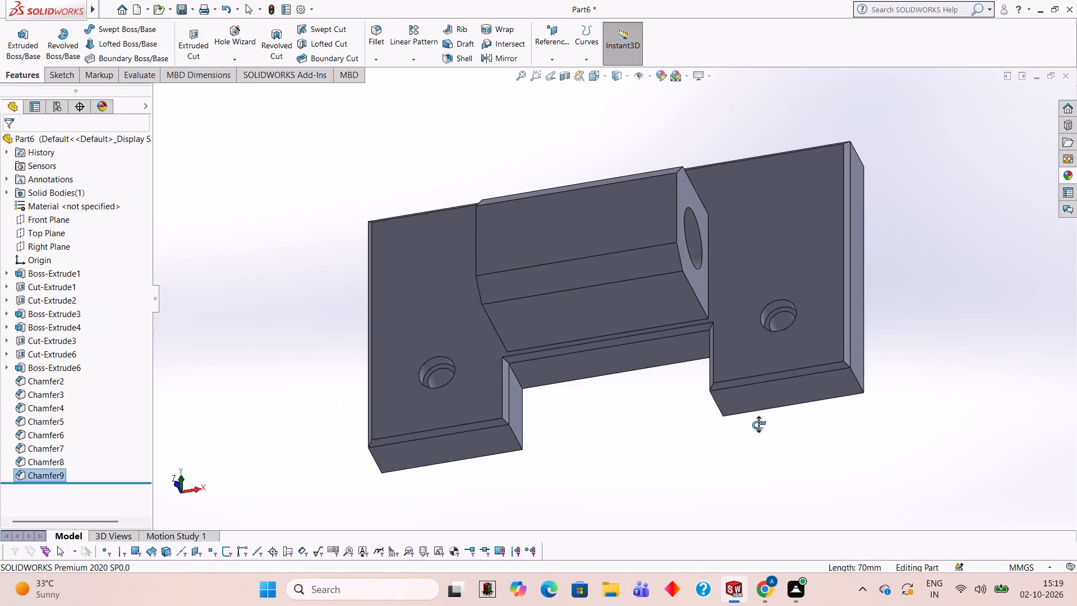
middle_drag(758, 425, 778, 387)
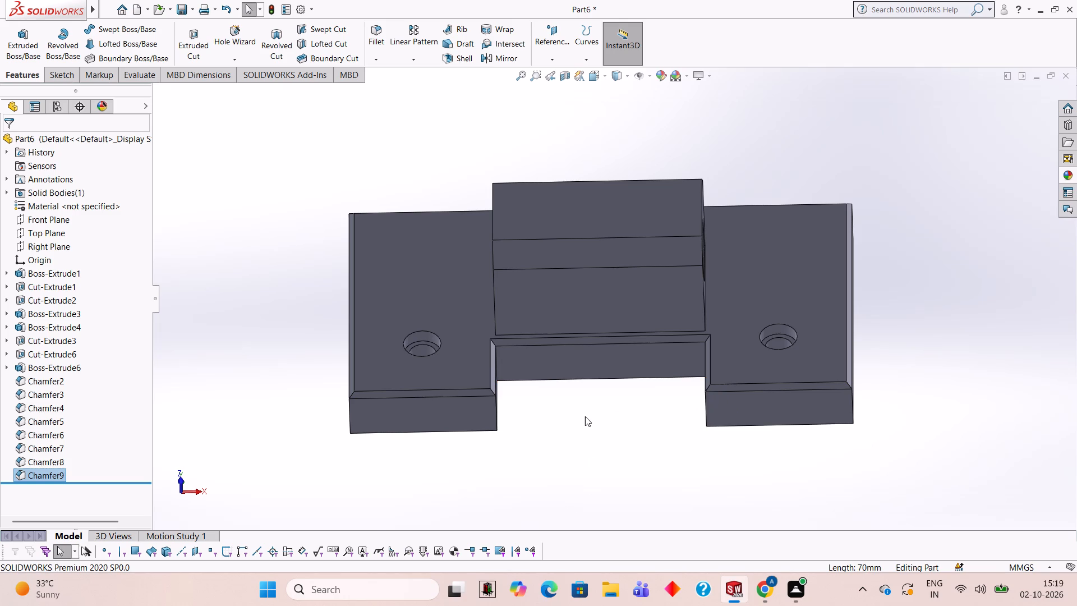
middle_drag(772, 347, 767, 345)
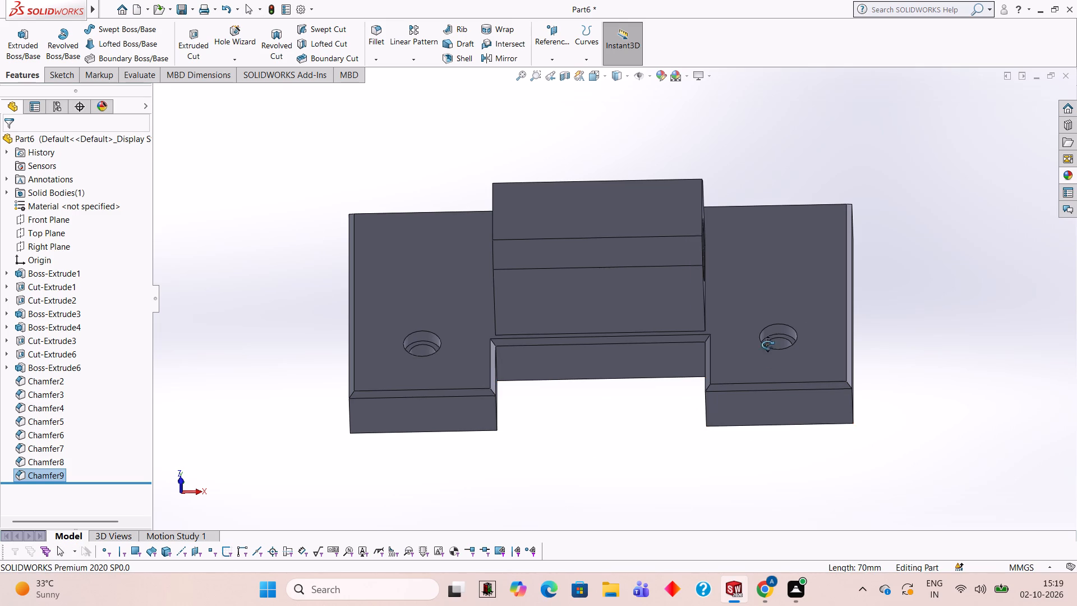
middle_drag(767, 345, 762, 389)
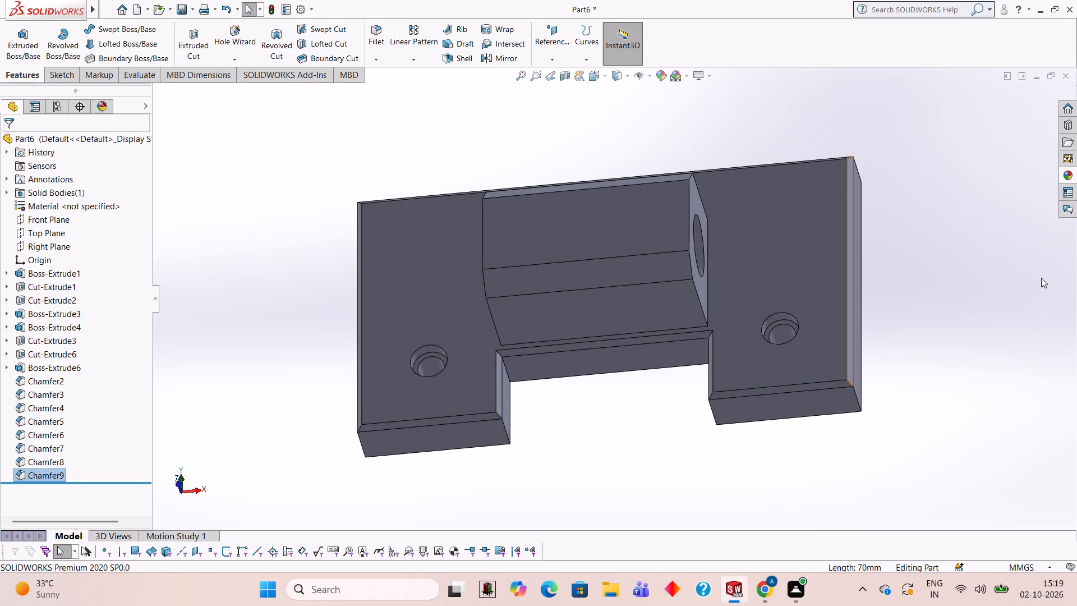
Apply the Yellow LED appearance to the whole part.
click(1070, 181)
drag(954, 356, 941, 354)
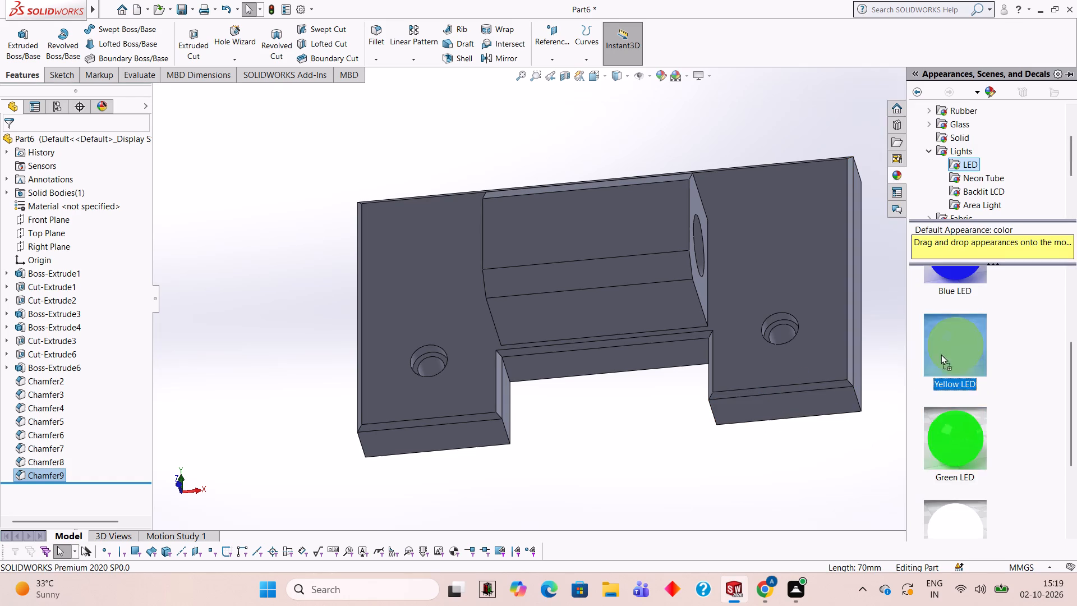
drag(941, 354, 789, 264)
click(822, 266)
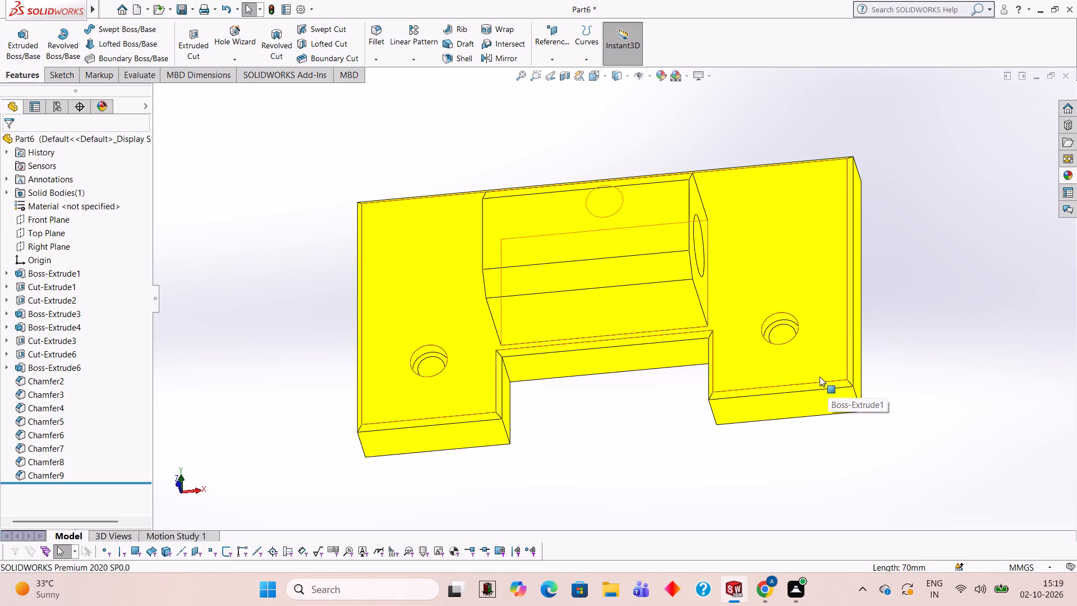
Apply the Green LED appearance to the inner face of the boss's bore.
middle_drag(820, 377, 767, 455)
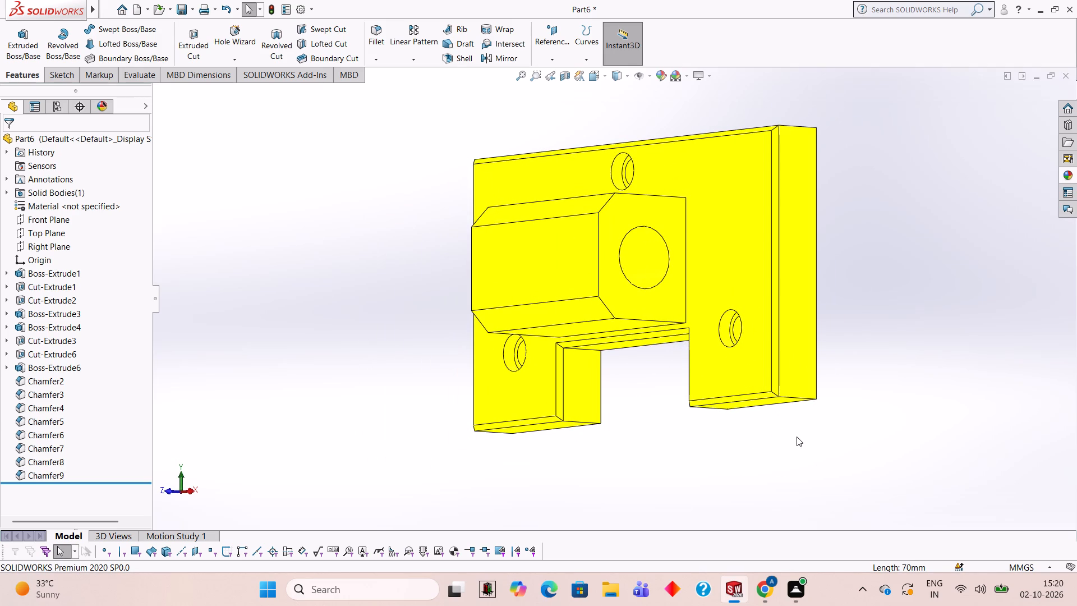
scroll(706, 323, down, 1)
middle_drag(707, 318, 717, 324)
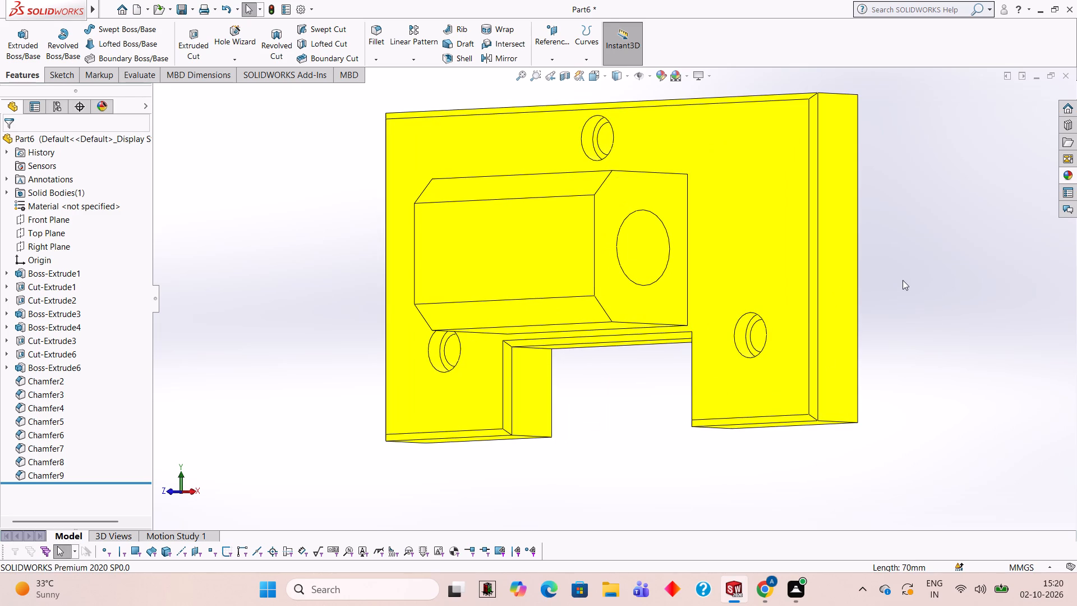
middle_drag(626, 269, 665, 291)
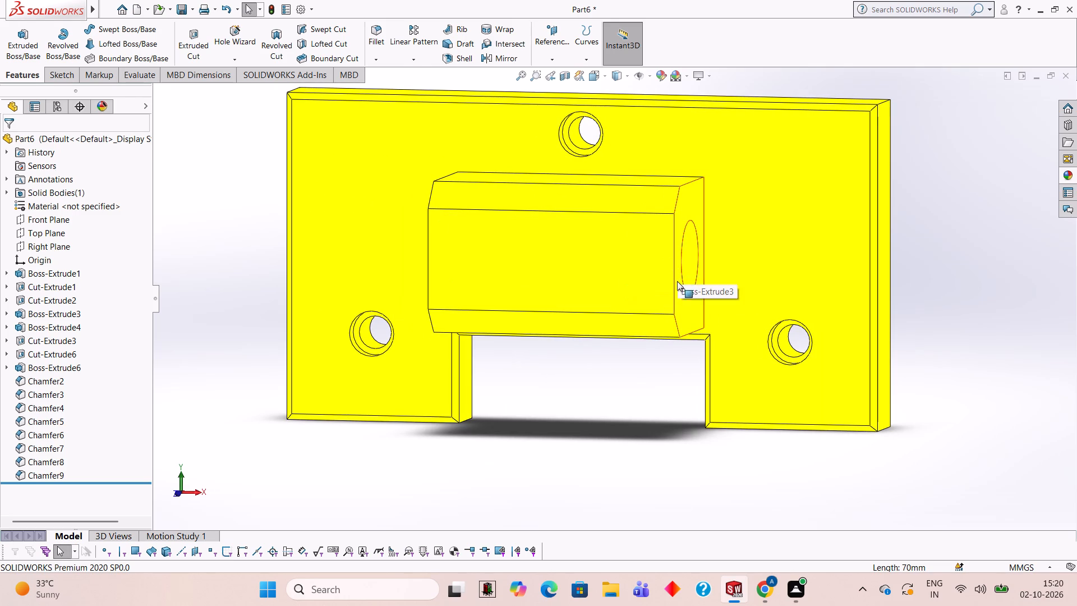
middle_drag(692, 296, 666, 271)
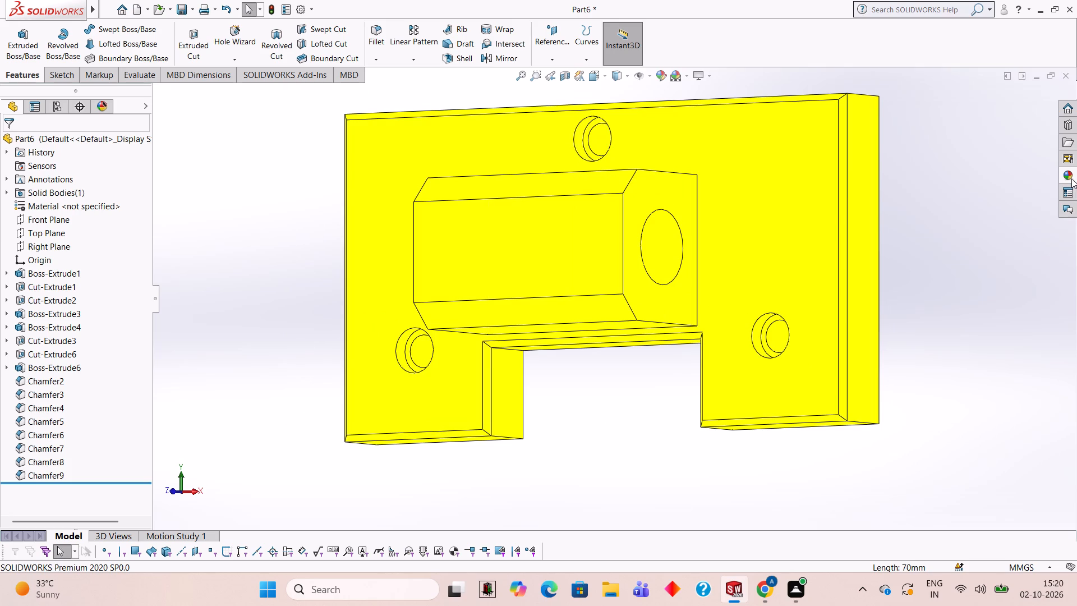
click(1071, 178)
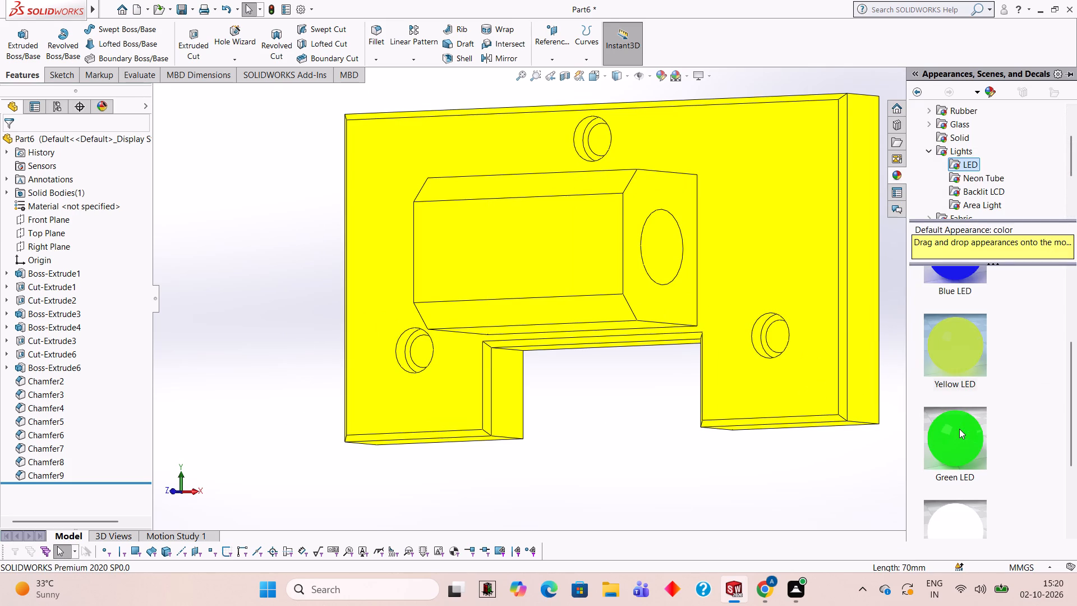
scroll(950, 310, up, 1)
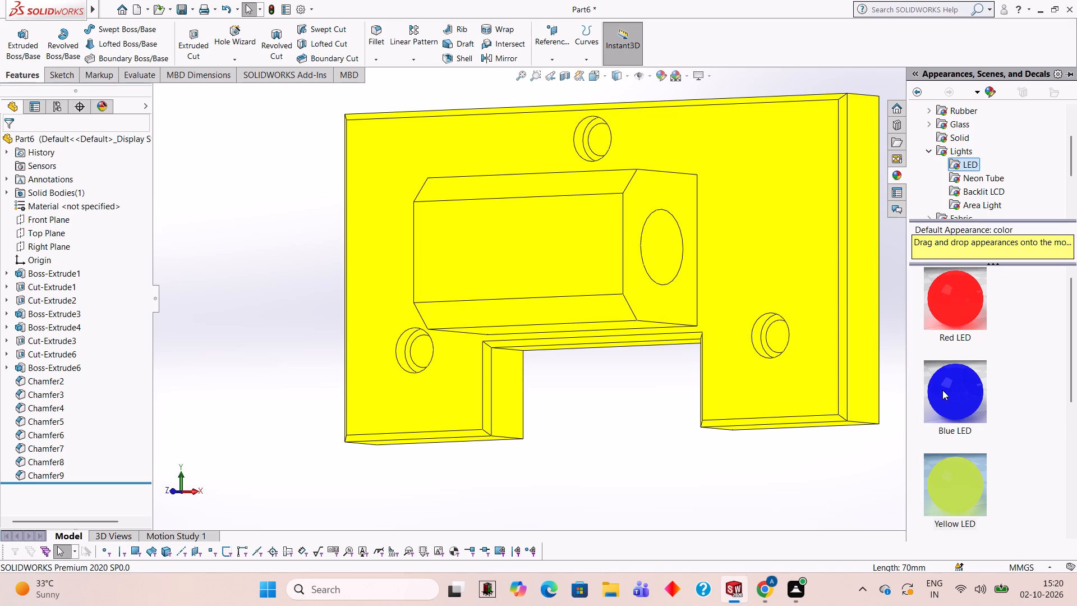
scroll(959, 465, down, 1)
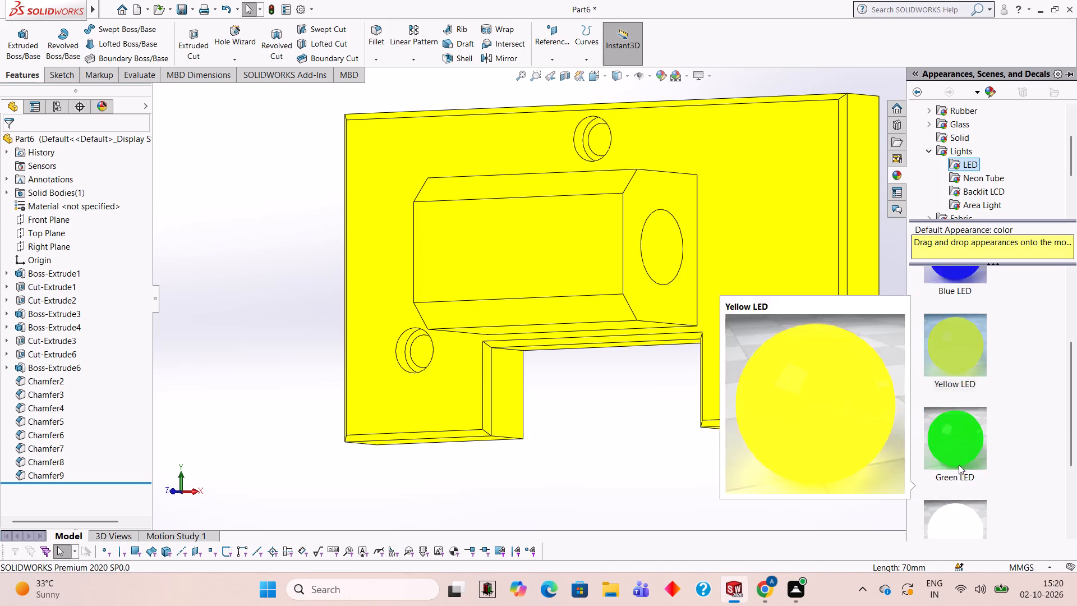
scroll(959, 465, down, 1)
drag(953, 307, 662, 237)
click(662, 237)
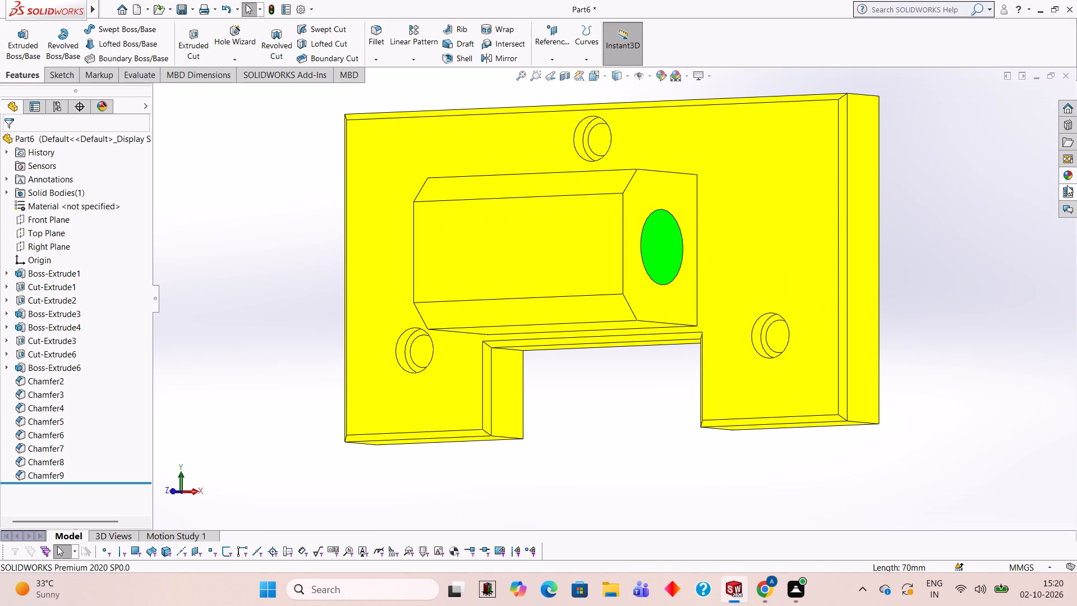
Apply the Red LED appearance to the cut feature forming the larger counterbores of the three stepped holes.
click(1067, 178)
scroll(966, 438, up, 1)
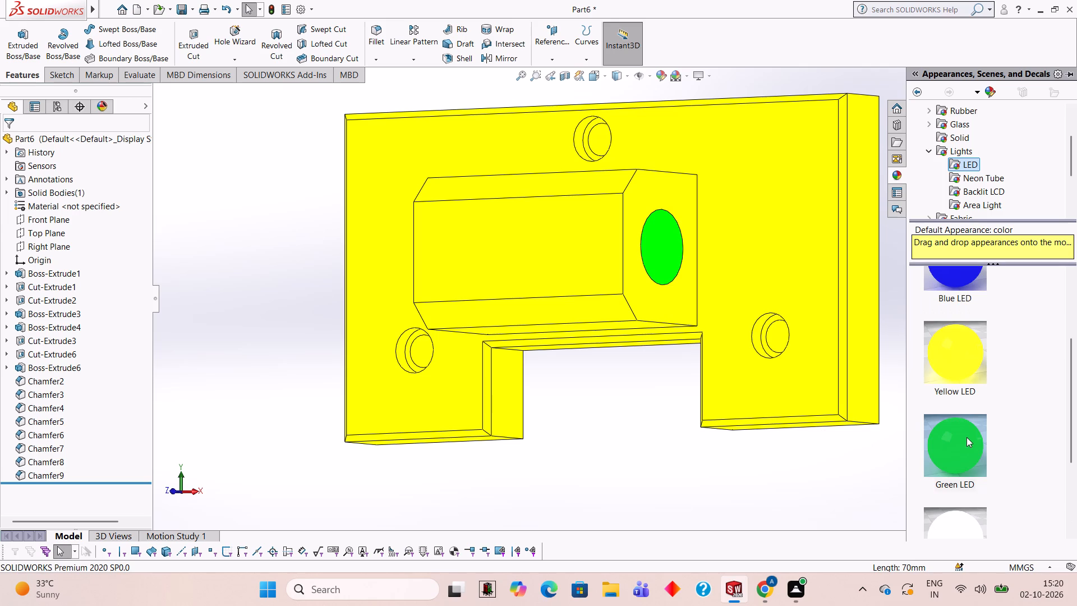
scroll(955, 441, up, 1)
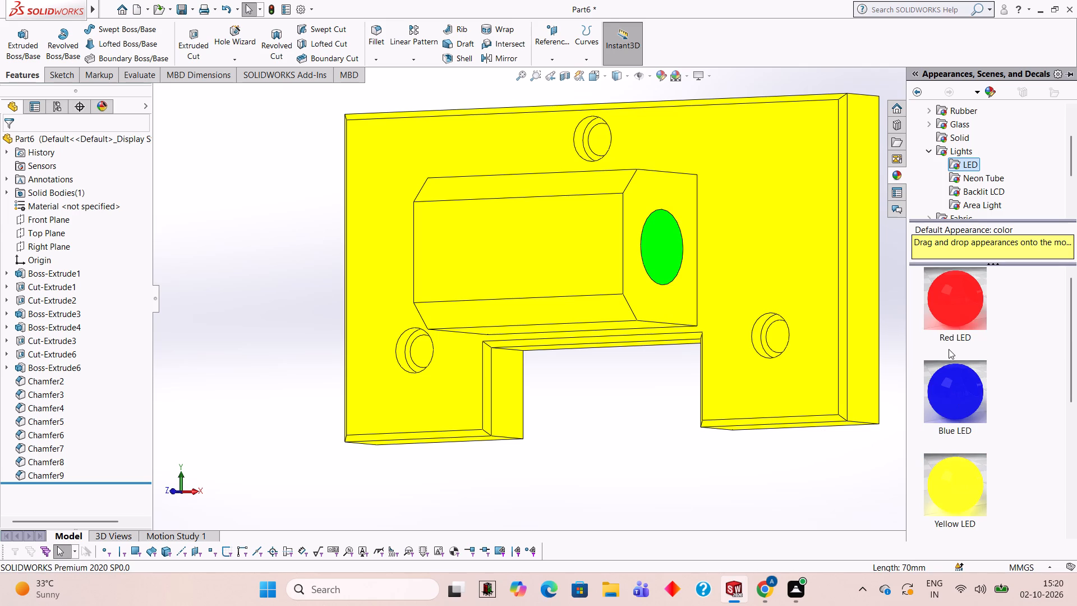
scroll(949, 348, up, 2)
drag(959, 298, 772, 318)
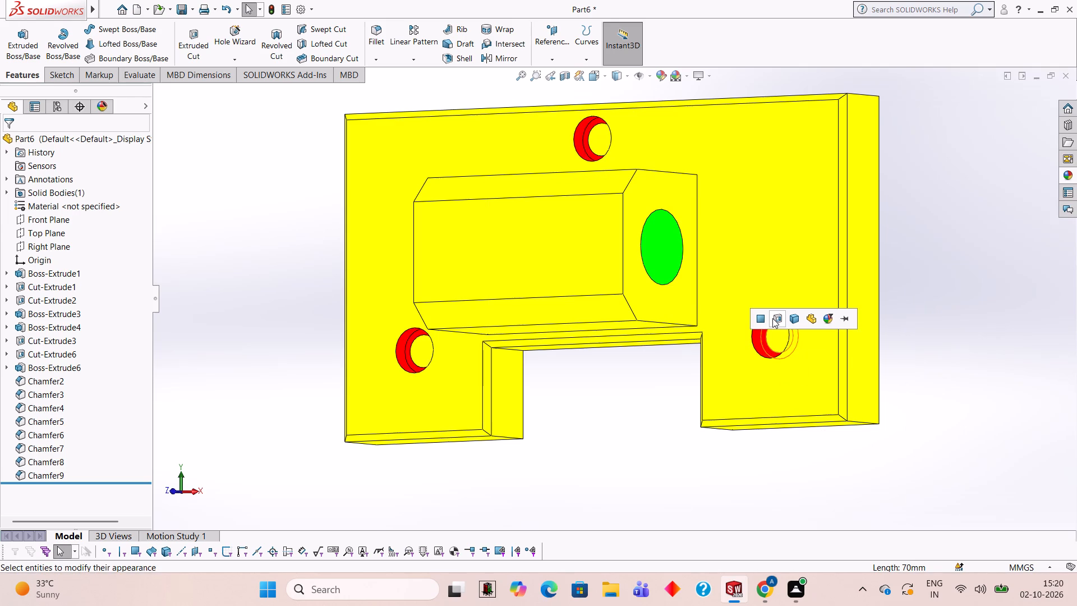
click(772, 318)
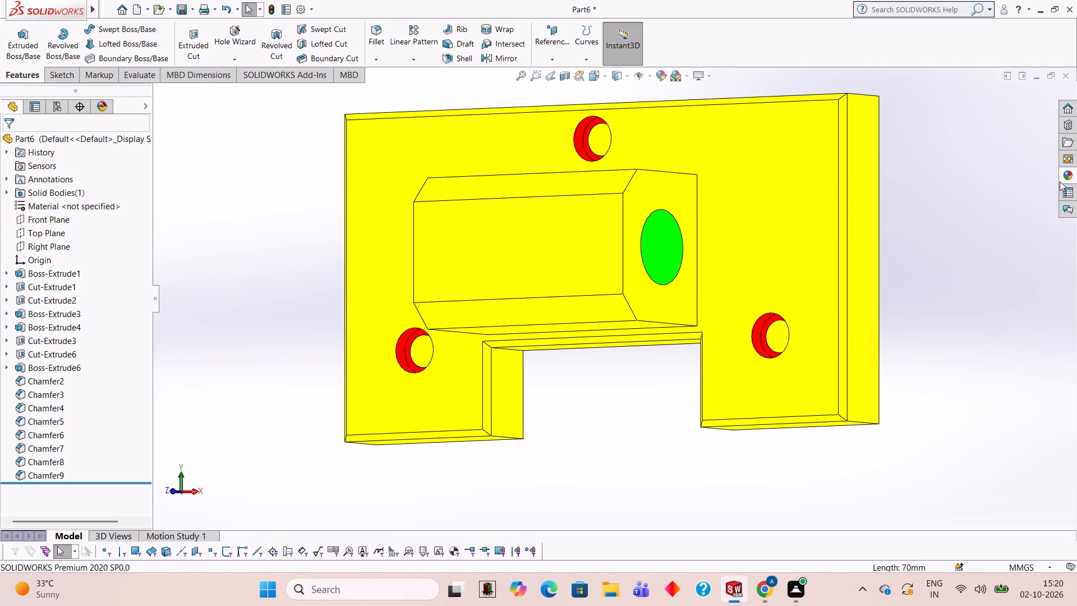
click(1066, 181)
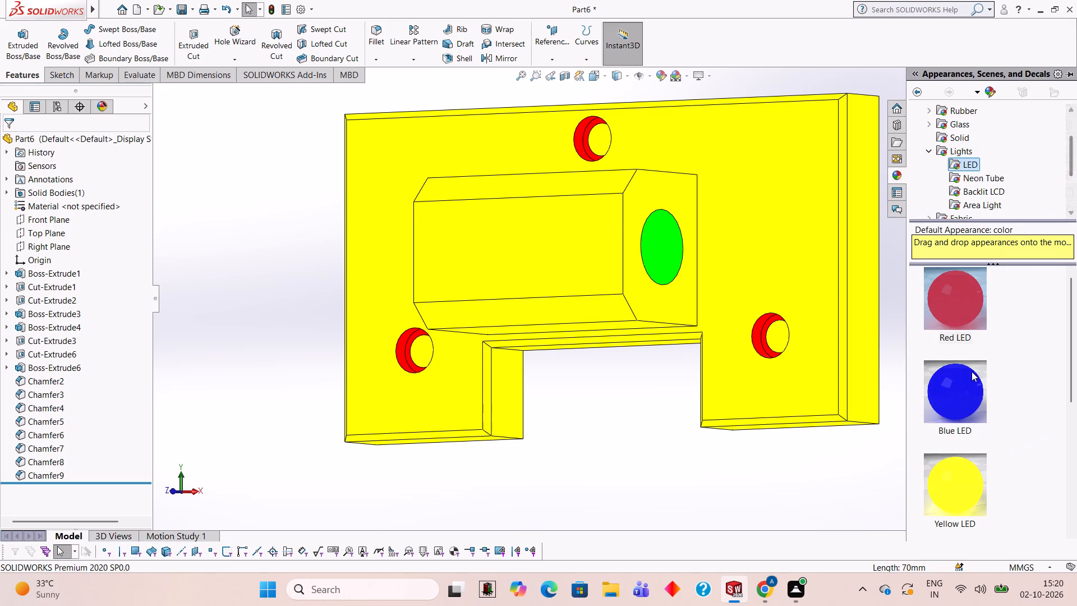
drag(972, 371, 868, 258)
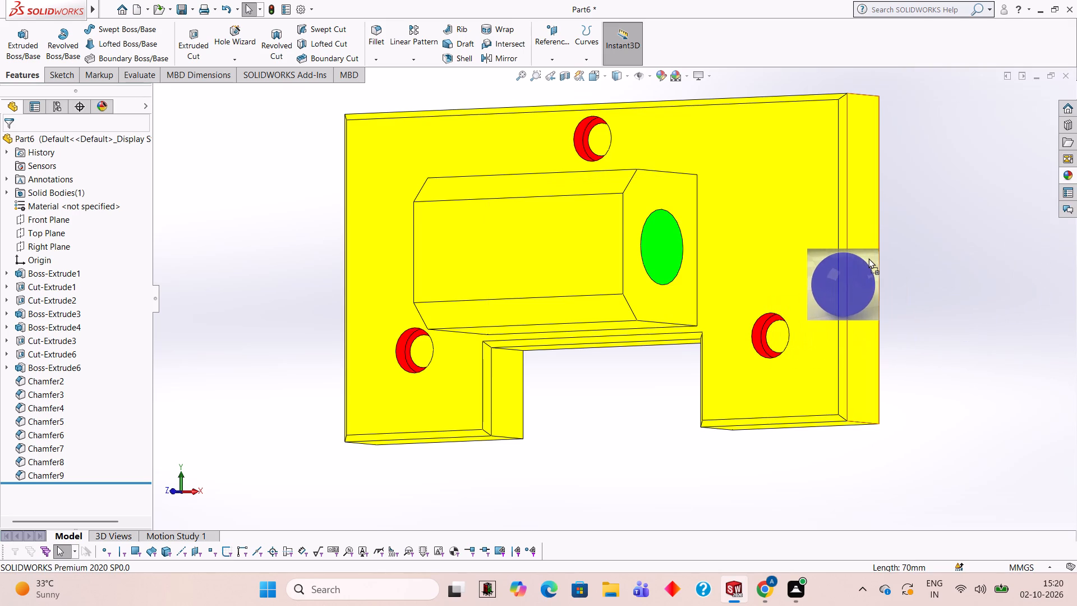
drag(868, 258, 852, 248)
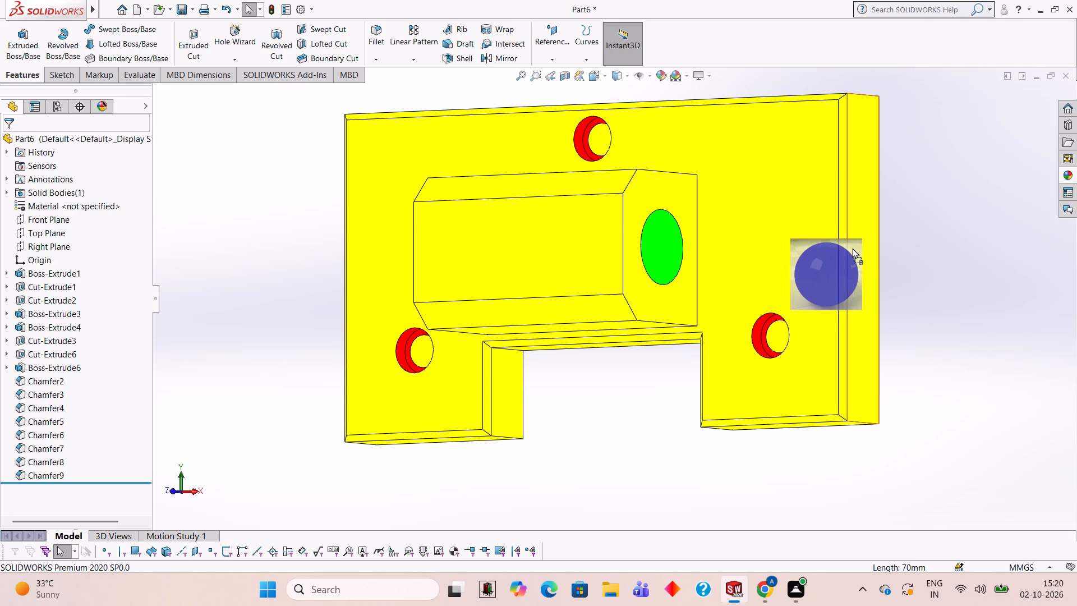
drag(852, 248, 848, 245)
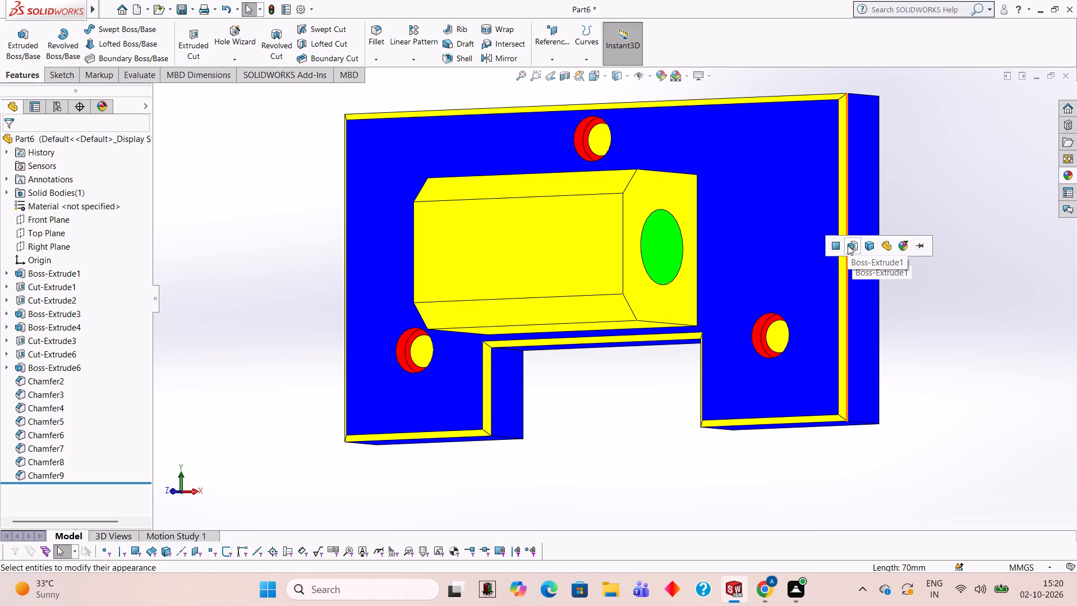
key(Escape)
Apply the Red LED appearance to the inner face of the boss's bore.
scroll(845, 282, down, 3)
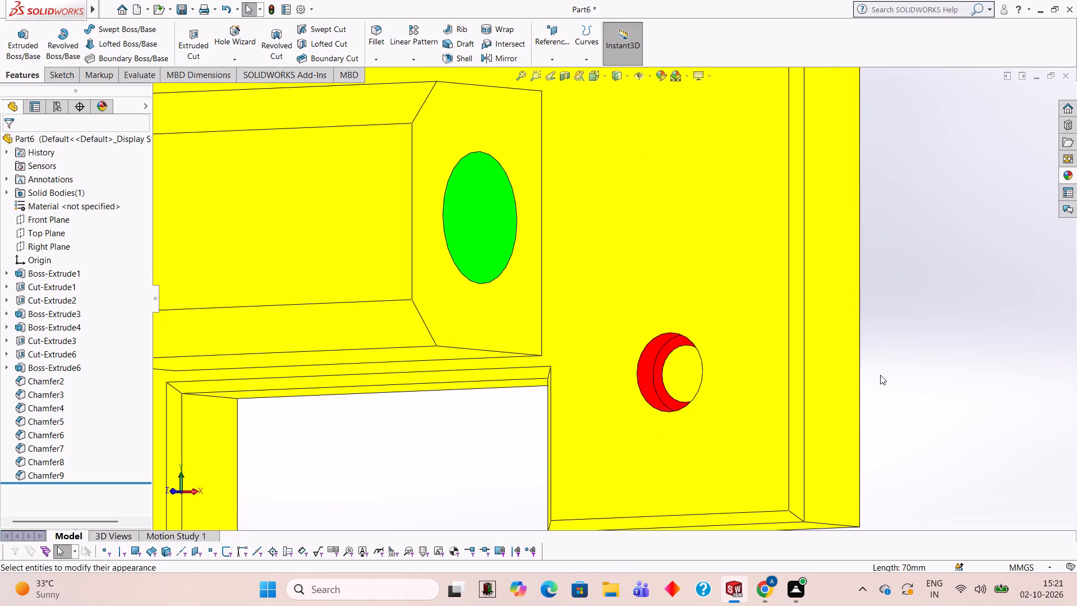
click(1074, 177)
drag(954, 302, 473, 219)
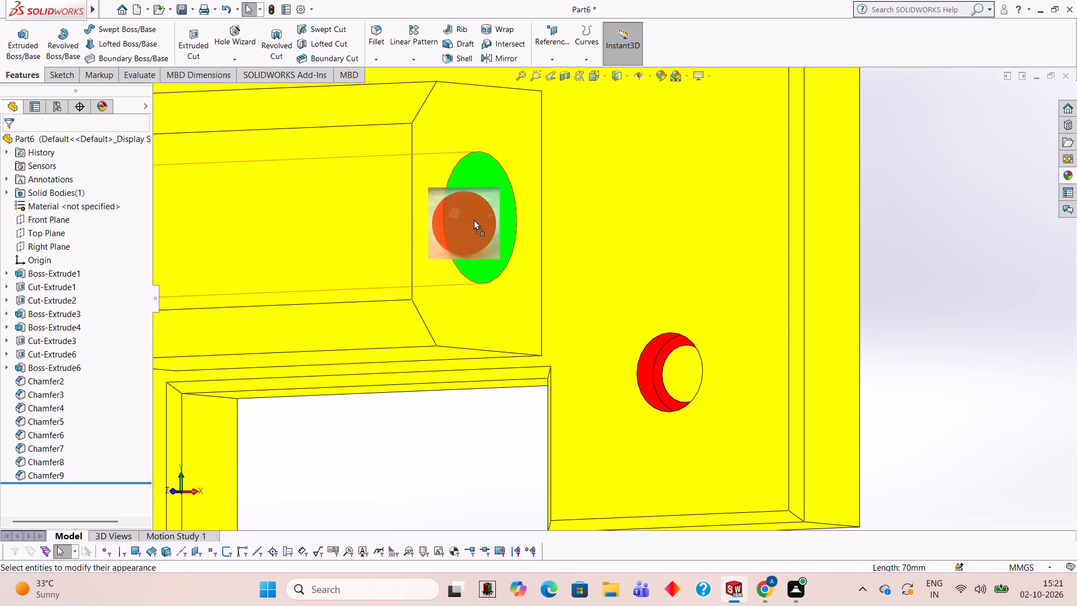
drag(473, 219, 476, 218)
click(476, 218)
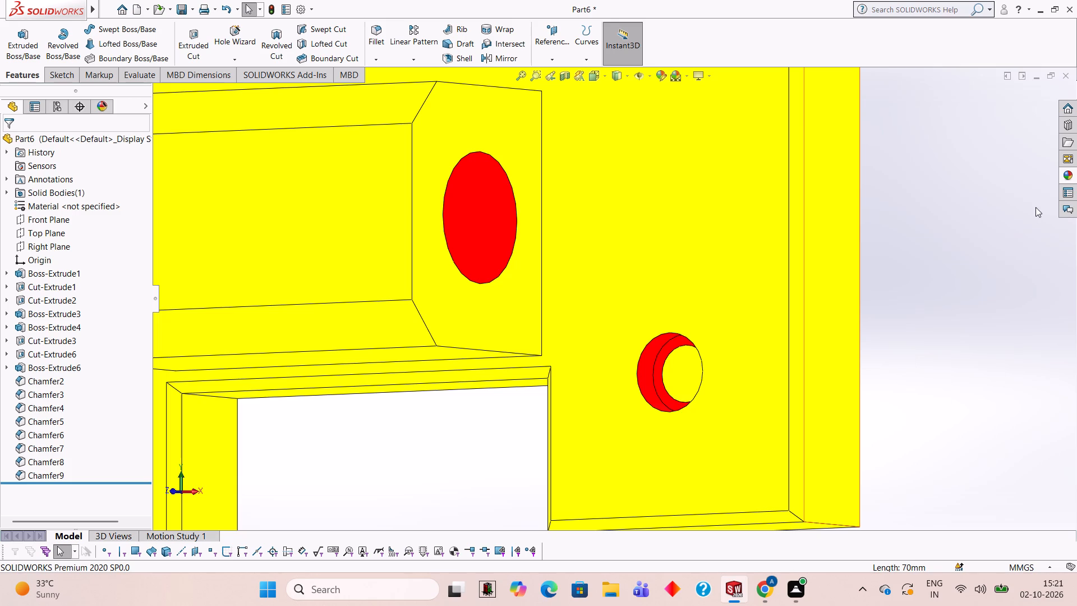
Apply the Blue LED appearance to the chamfer face along the plate's right vertical front edge.
click(1074, 178)
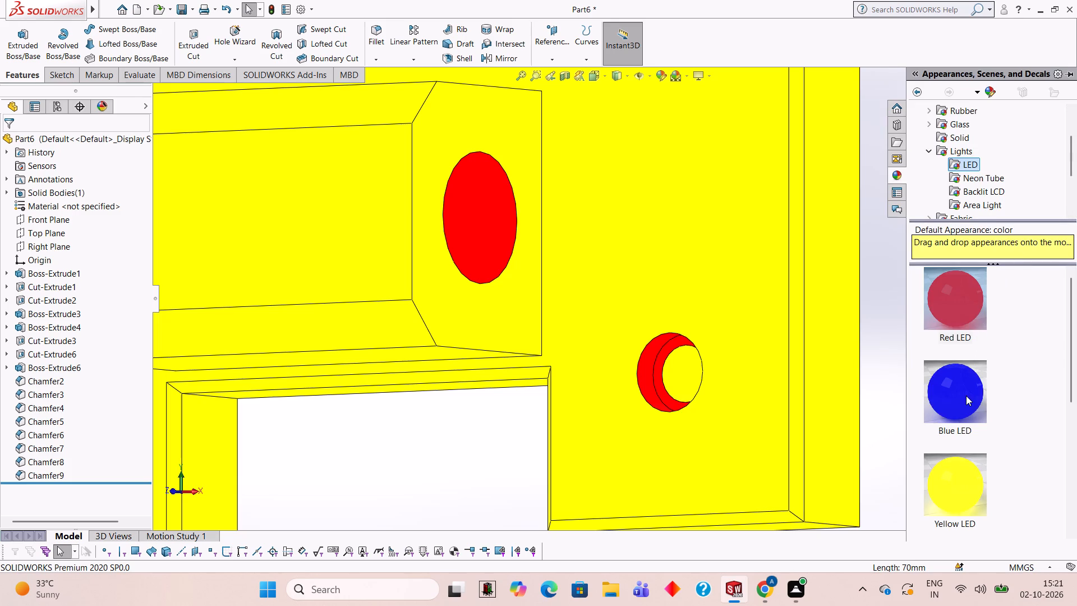
scroll(777, 358, down, 3)
drag(951, 372, 760, 340)
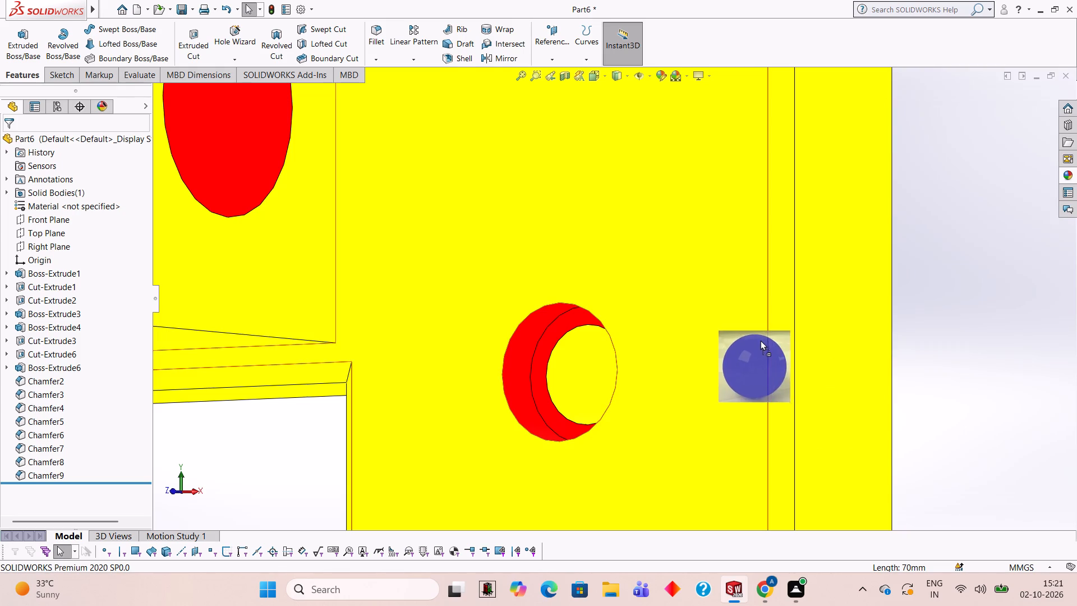
drag(760, 340, 786, 340)
click(786, 340)
Apply the Blue LED appearance to the bottom front chamfer face on the plate's right leg.
scroll(786, 340, up, 2)
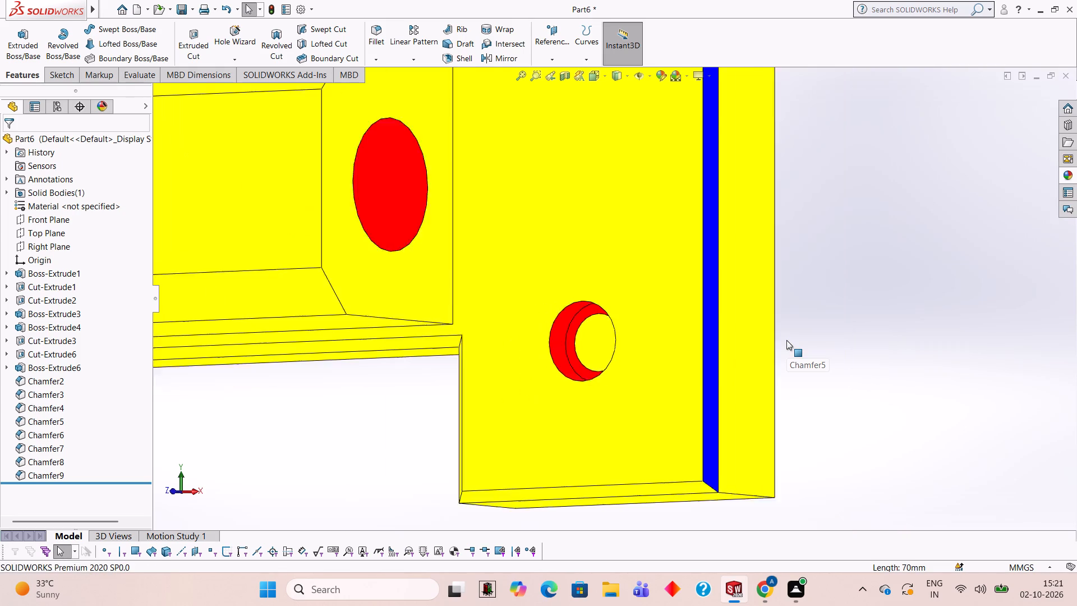
scroll(786, 340, up, 5)
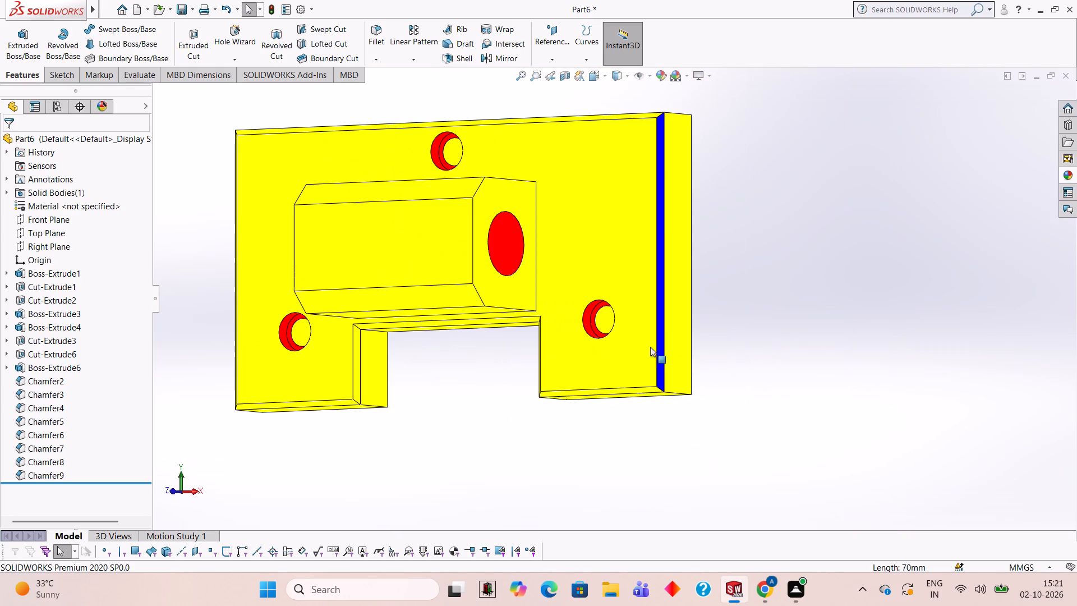
scroll(665, 444, down, 3)
scroll(500, 316, down, 1)
scroll(545, 335, down, 3)
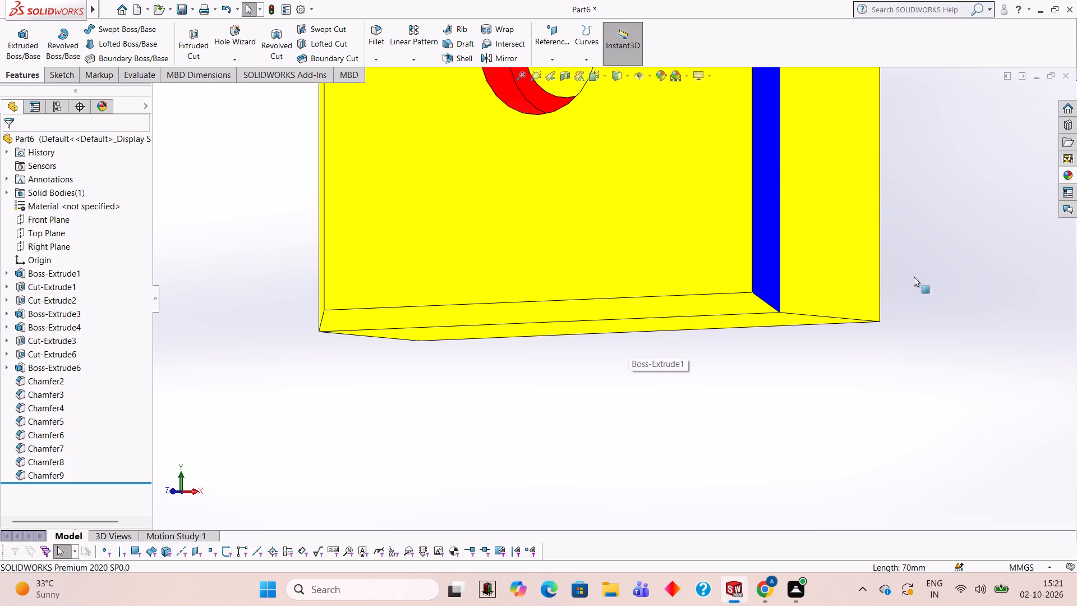
click(1071, 174)
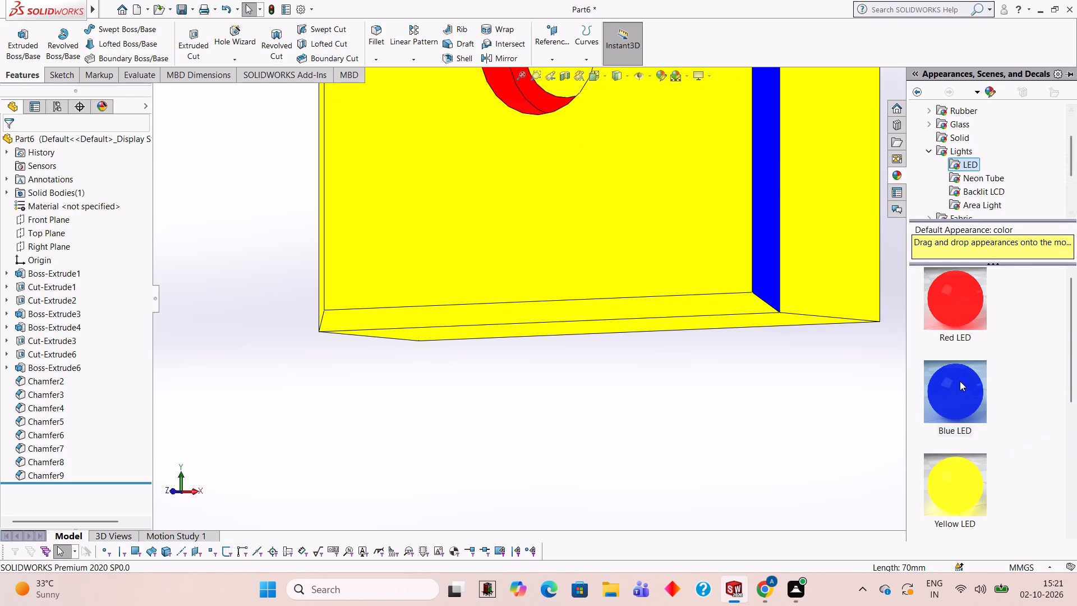
drag(960, 381, 722, 297)
click(722, 297)
Apply the Green LED appearance to the ring-shaped step face inside the plate's right stepped hole.
scroll(614, 272, up, 3)
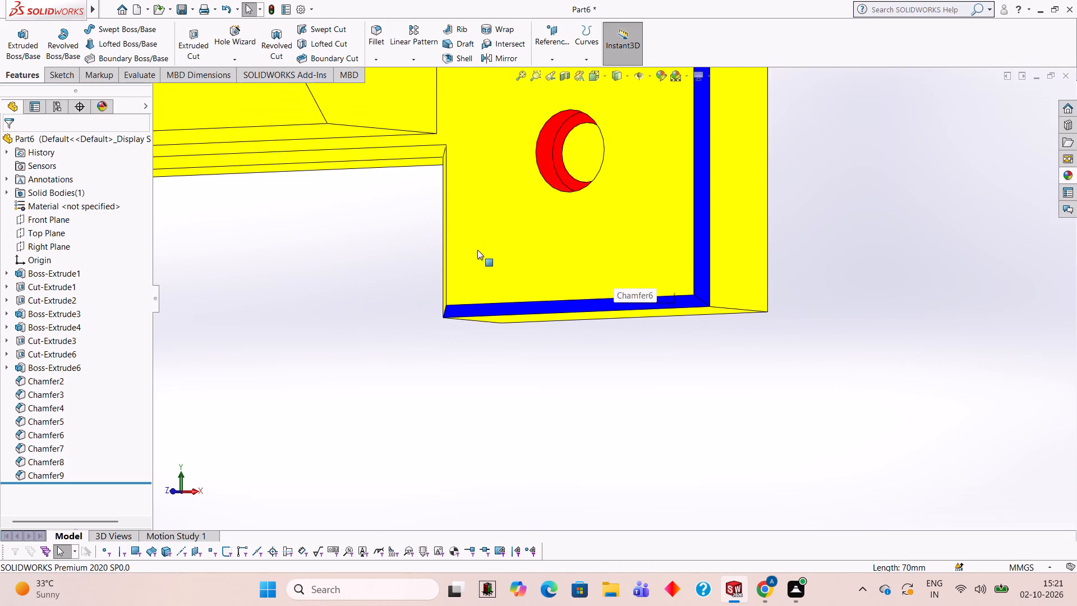
scroll(483, 224, up, 5)
scroll(507, 229, down, 2)
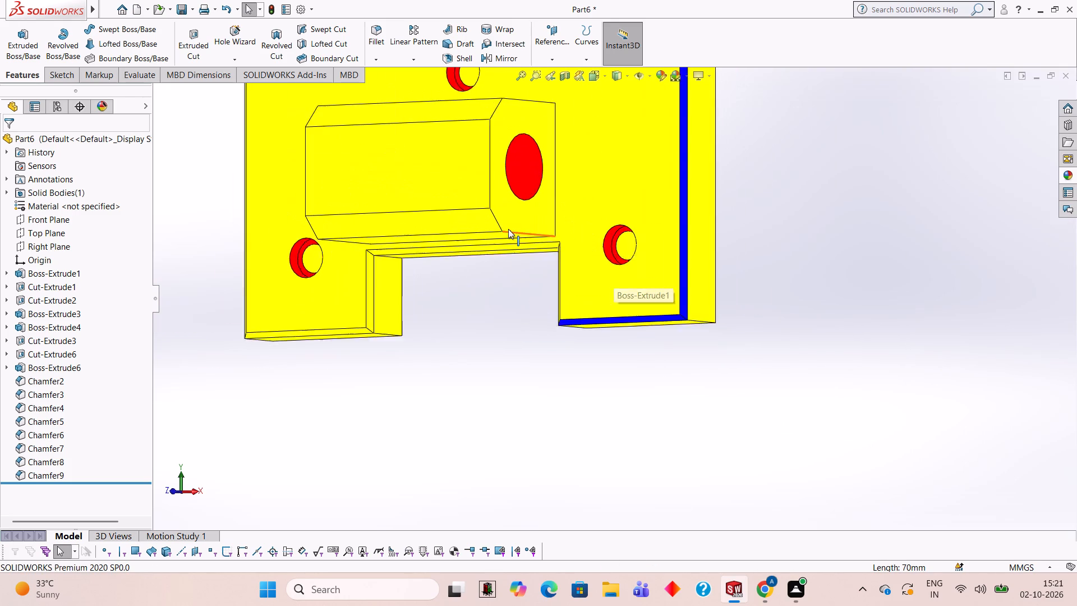
scroll(666, 214, down, 1)
middle_drag(667, 214, 687, 241)
scroll(682, 241, down, 5)
middle_drag(652, 241, 666, 204)
click(1070, 171)
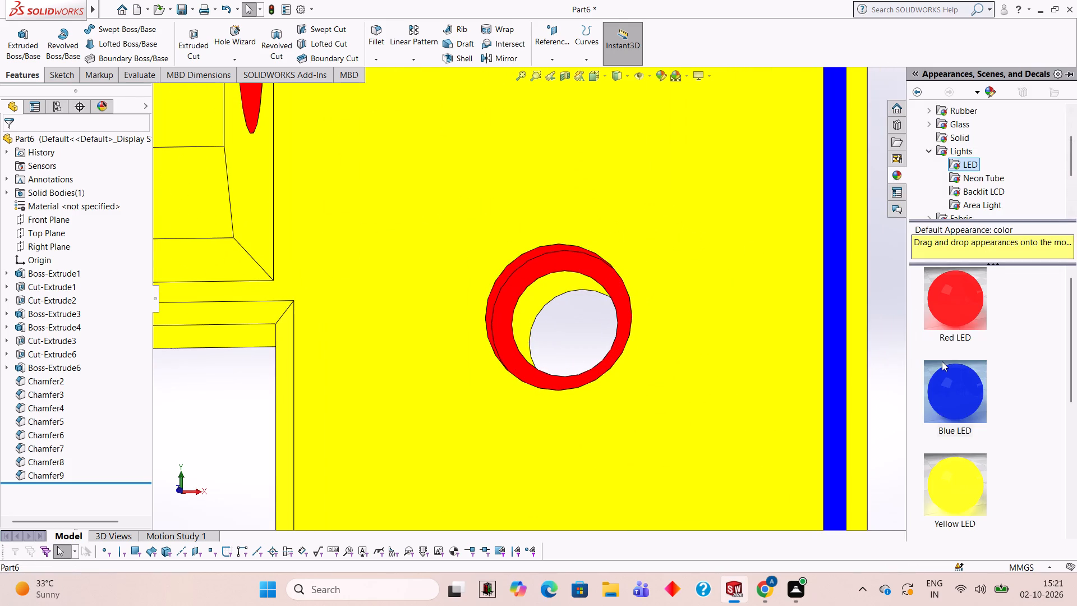
scroll(945, 364, down, 2)
scroll(425, 289, down, 3)
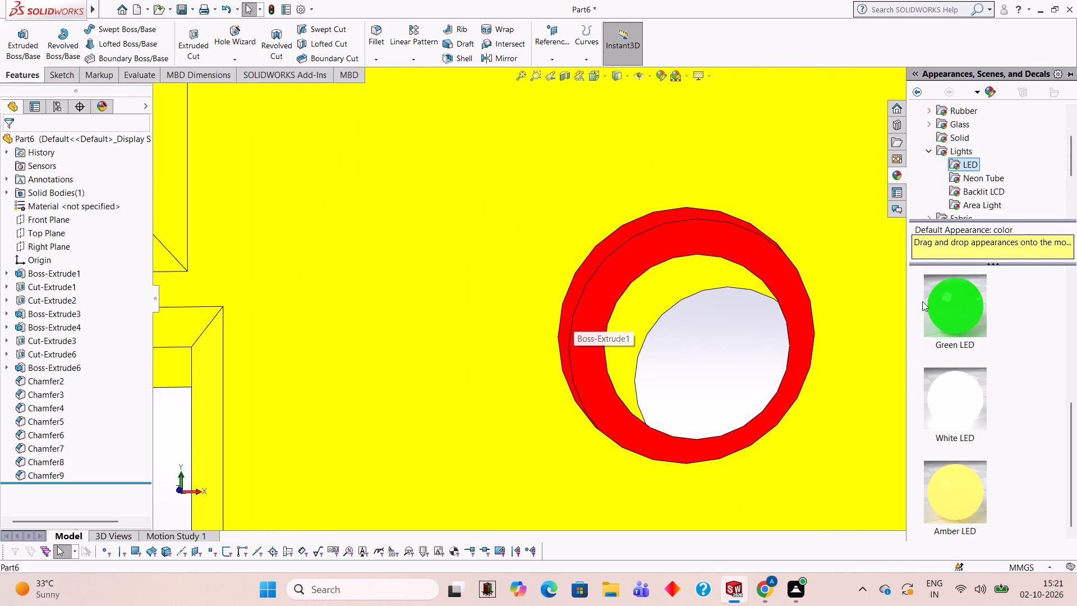
drag(947, 309, 596, 281)
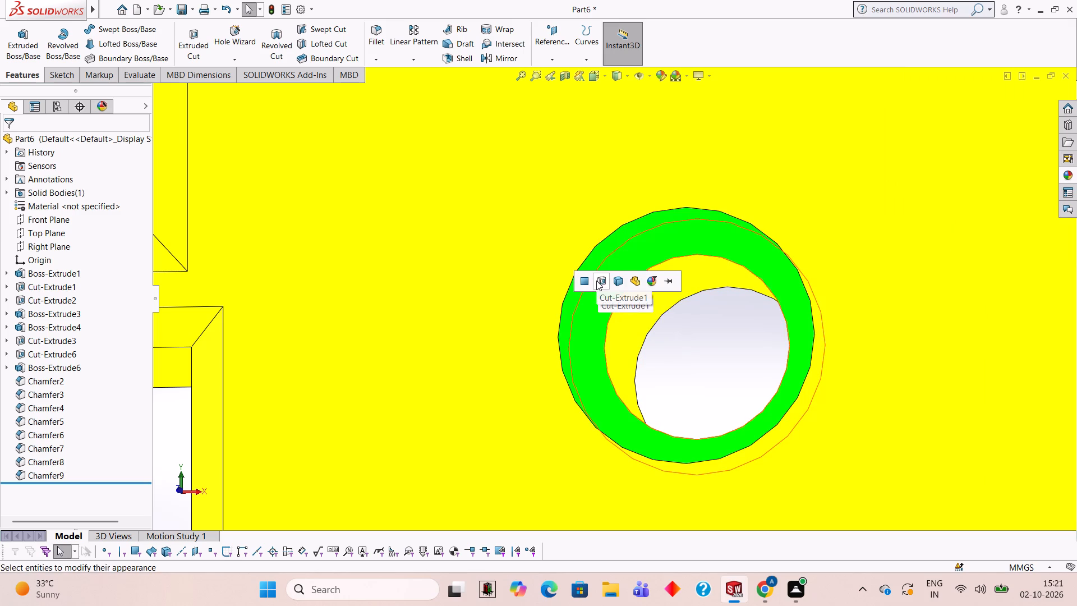
click(586, 283)
Apply the Green LED appearance to the ring-shaped step face inside the plate's left stepped hole.
middle_drag(758, 305, 747, 307)
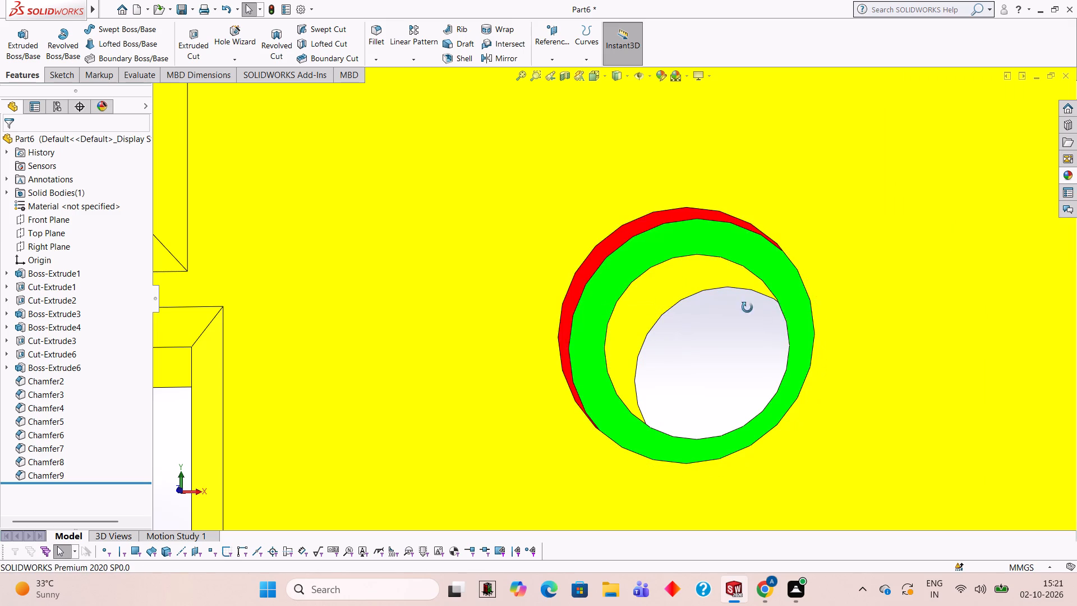
middle_drag(747, 307, 737, 308)
scroll(663, 230, up, 8)
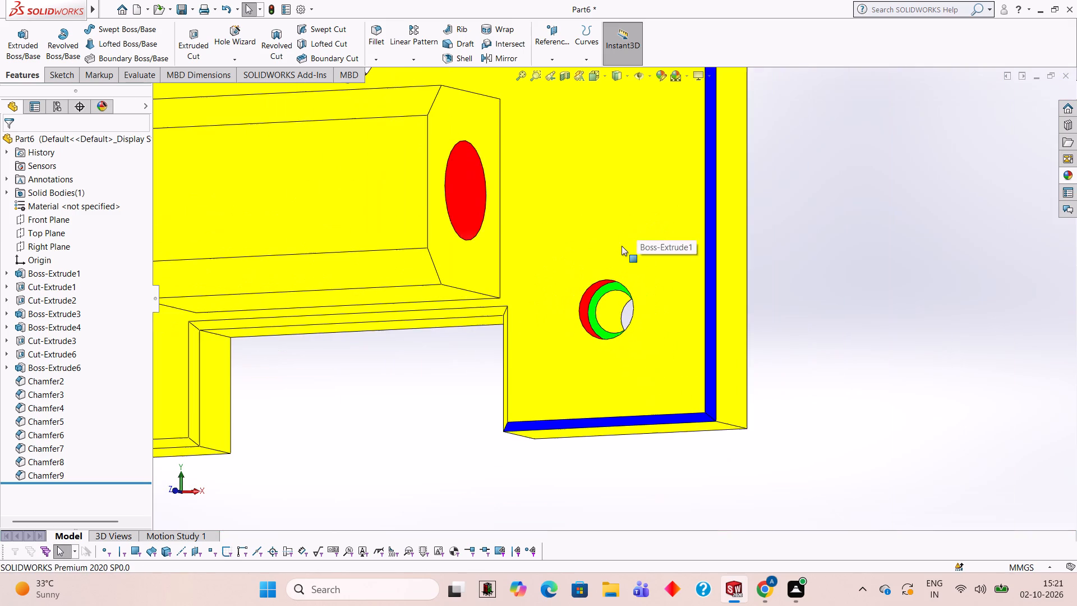
scroll(516, 295, up, 2)
scroll(335, 242, down, 2)
middle_drag(274, 321, 300, 336)
scroll(246, 347, down, 3)
middle_drag(286, 322, 278, 320)
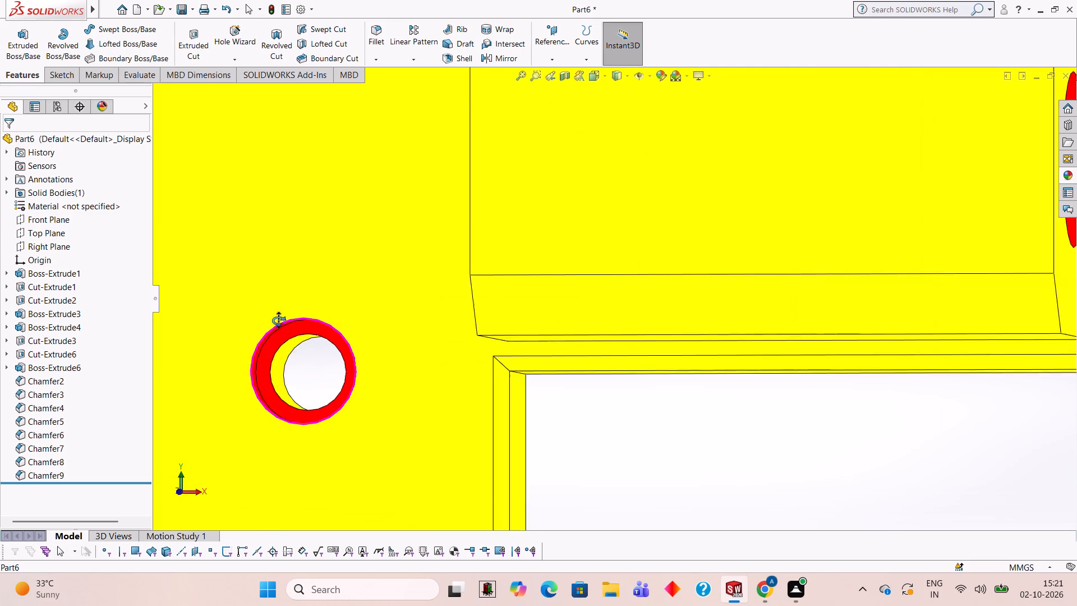
middle_drag(278, 320, 269, 328)
click(1074, 175)
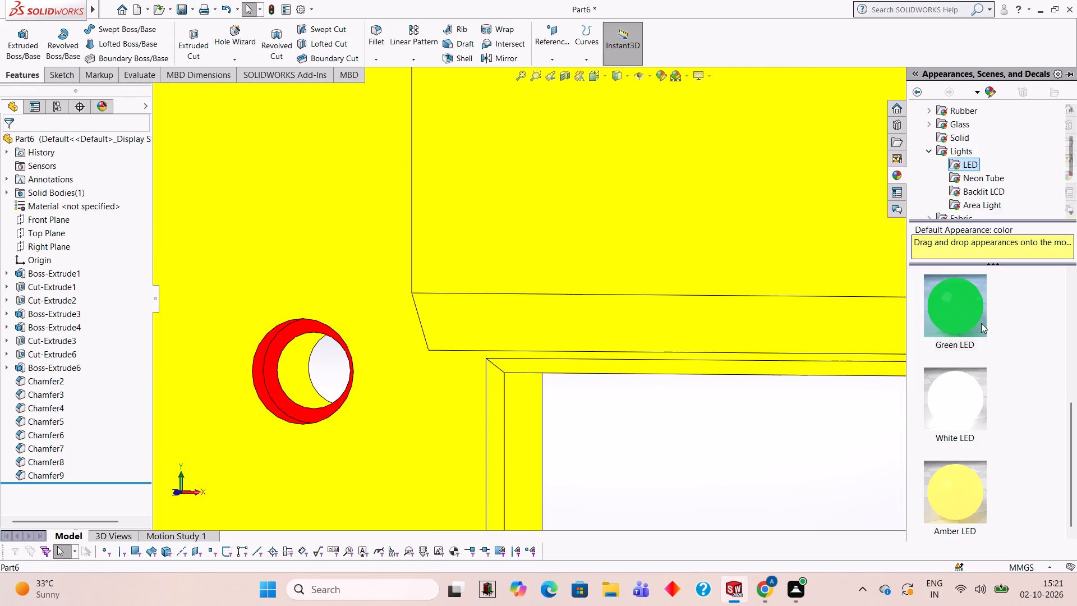
drag(973, 305, 263, 340)
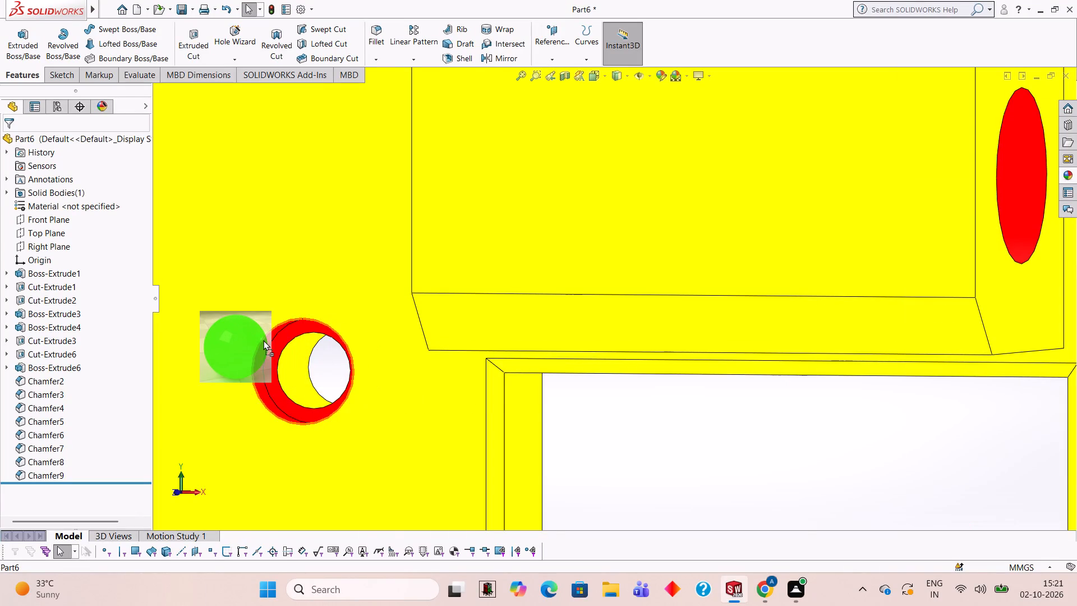
drag(263, 340, 270, 343)
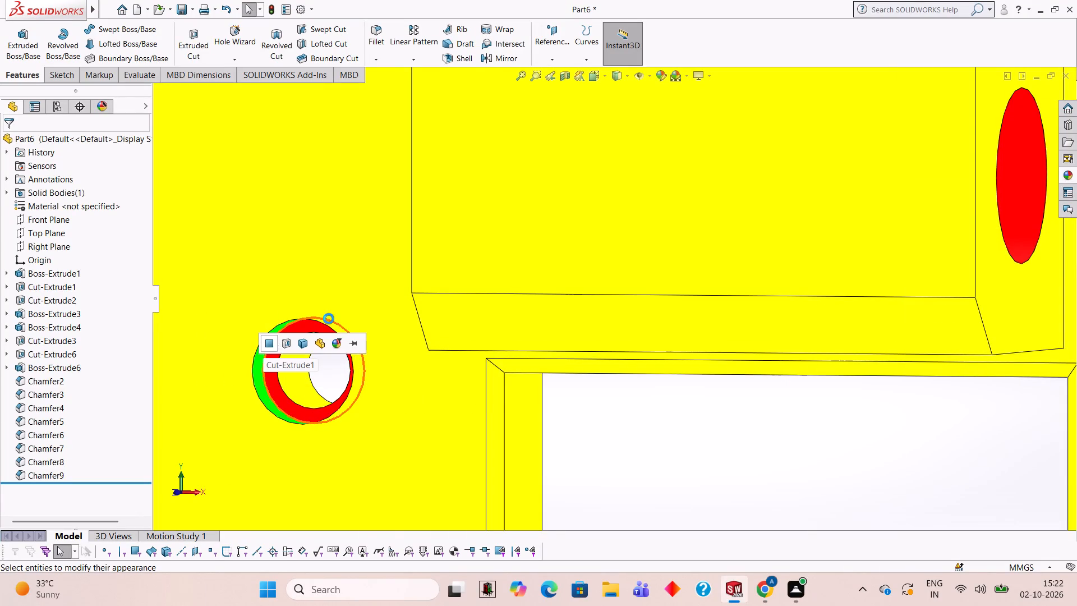
scroll(316, 351, down, 7)
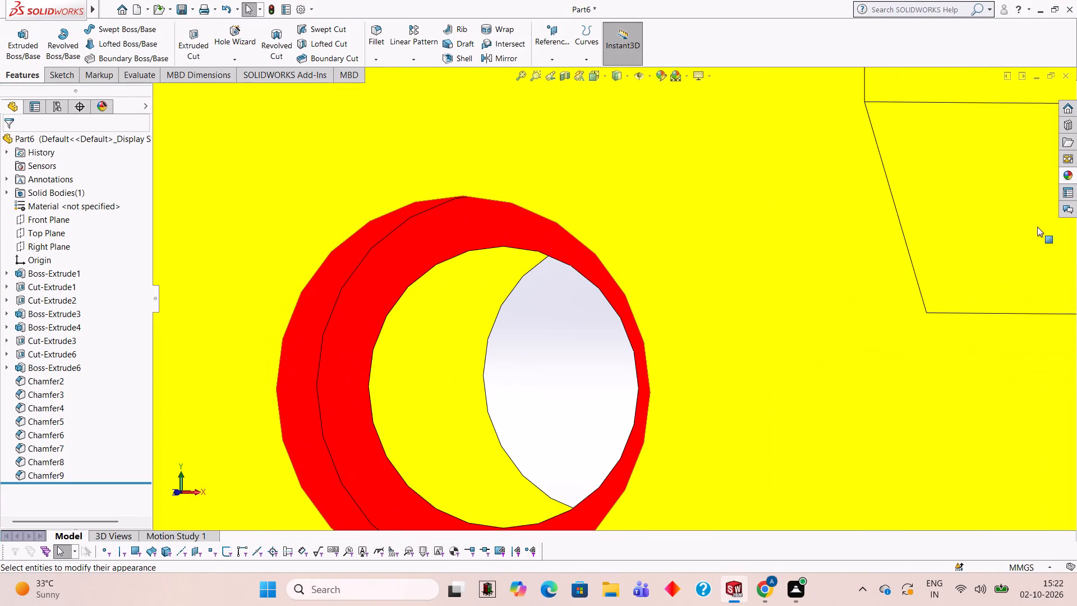
click(1062, 177)
drag(959, 313, 412, 363)
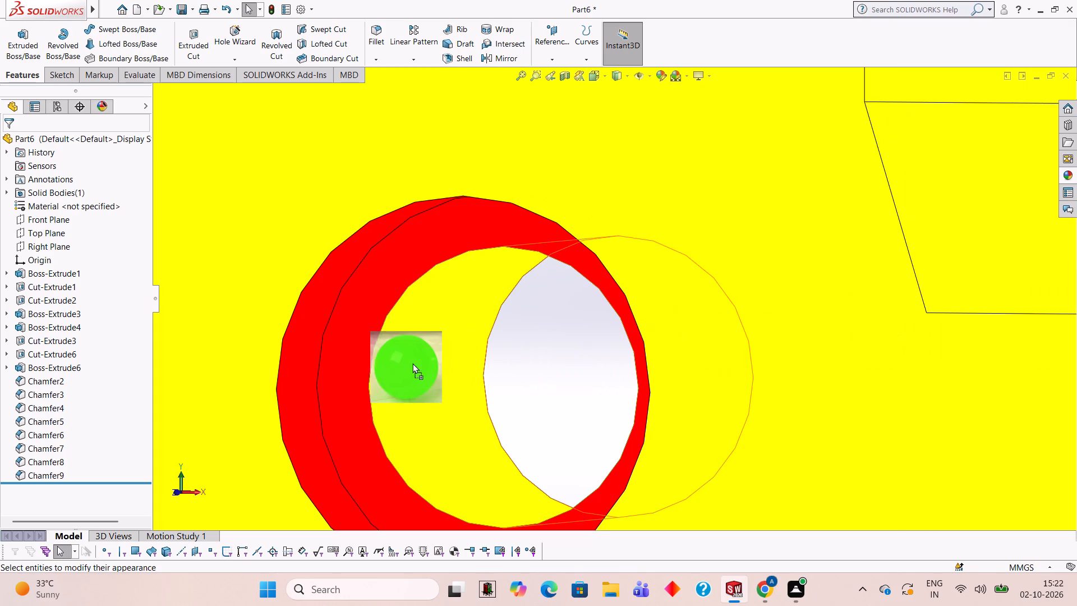
drag(412, 363, 360, 334)
click(360, 334)
Apply the Green LED appearance to the ring-shaped step face inside the stepped hole above the boss.
scroll(360, 334, up, 5)
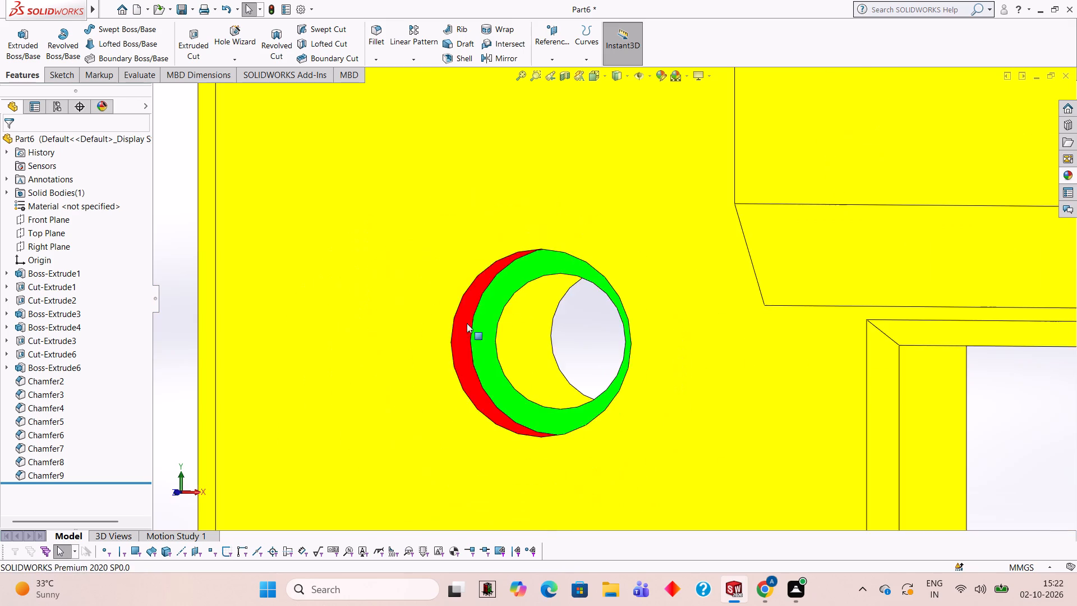
scroll(467, 323, up, 4)
scroll(785, 195, up, 5)
scroll(788, 178, down, 11)
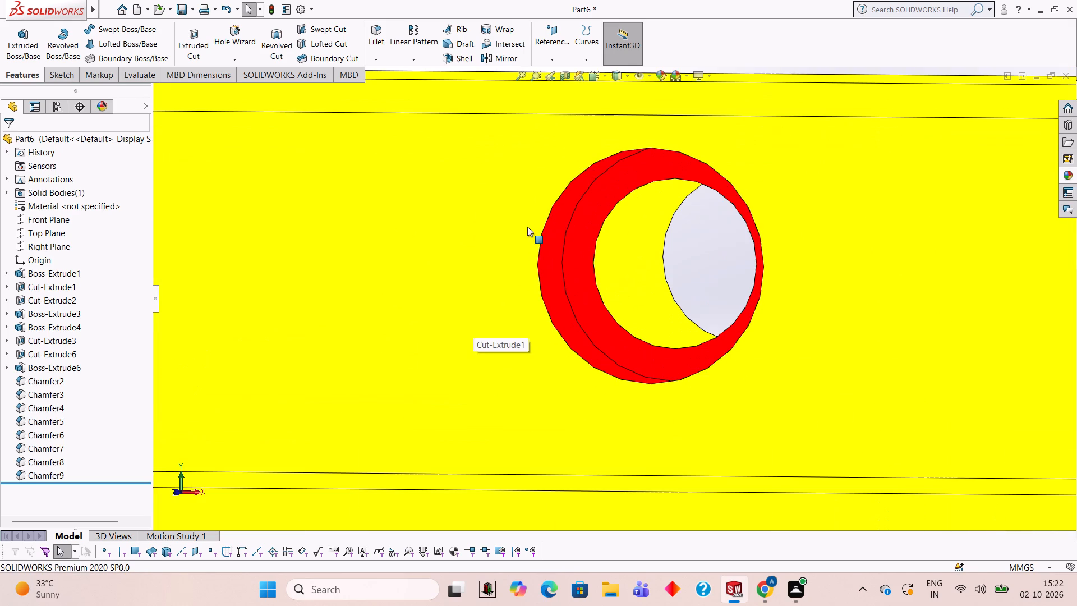
click(1074, 174)
drag(957, 308, 741, 297)
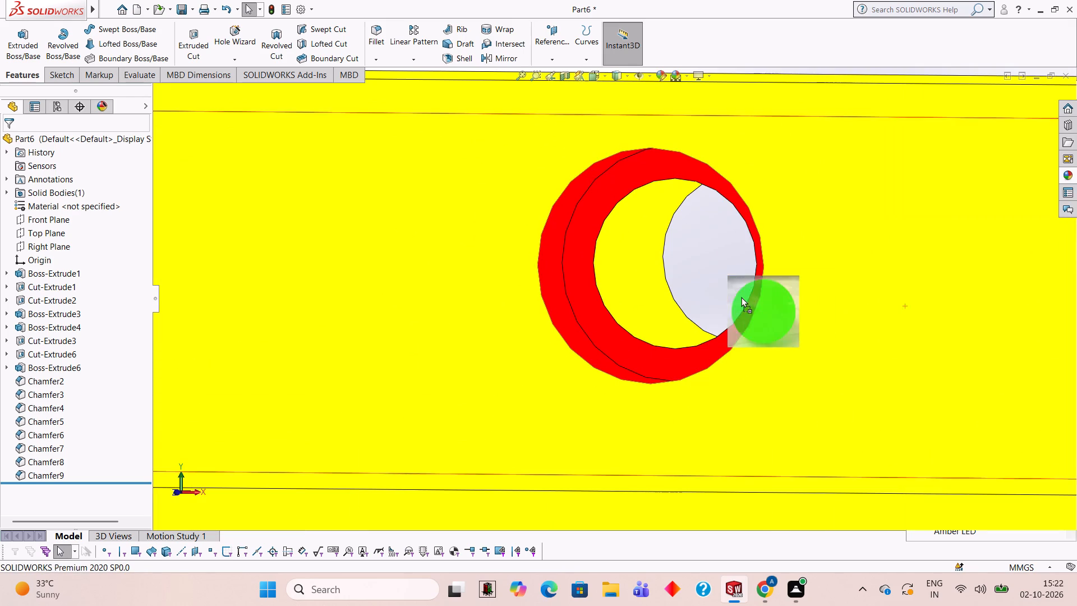
drag(741, 297, 578, 231)
click(578, 231)
scroll(580, 231, up, 3)
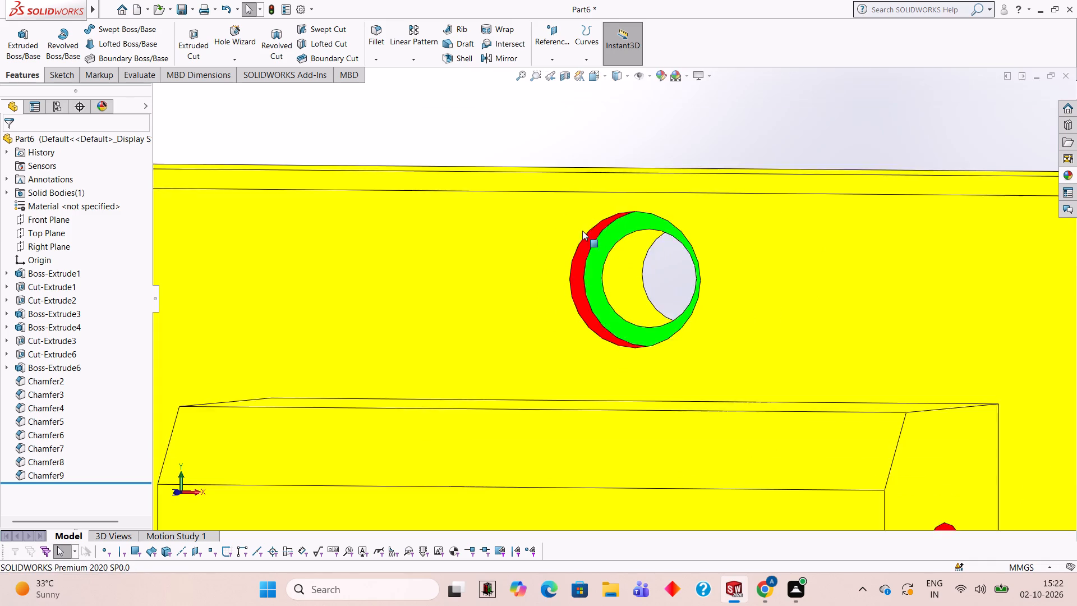
Apply the Blue LED appearance to the front chamfer face along the plate's top edge.
scroll(582, 231, up, 11)
scroll(677, 380, down, 6)
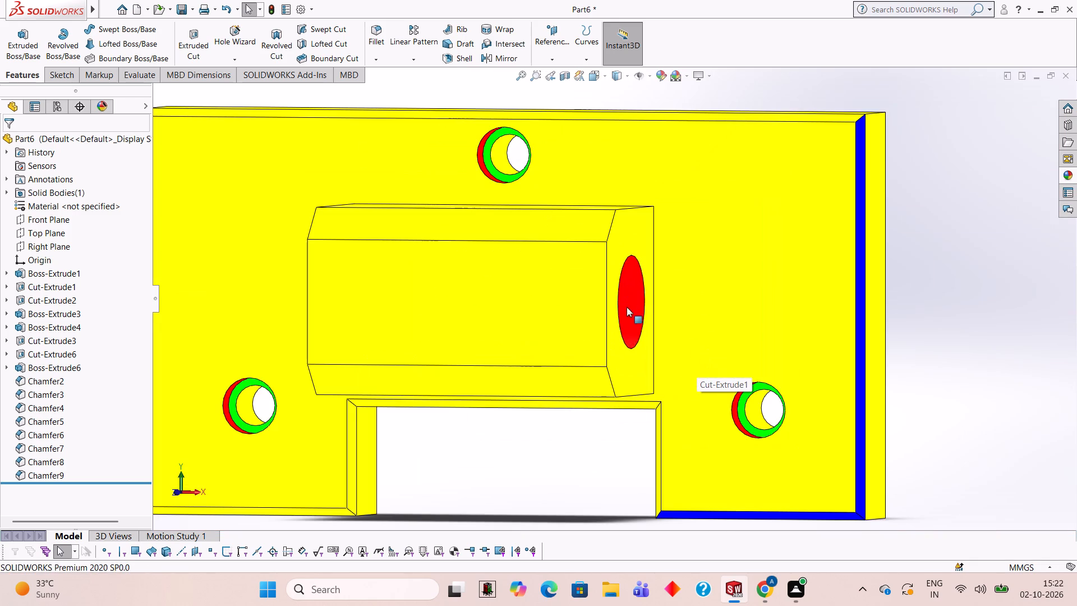
scroll(623, 310, up, 4)
scroll(683, 282, down, 3)
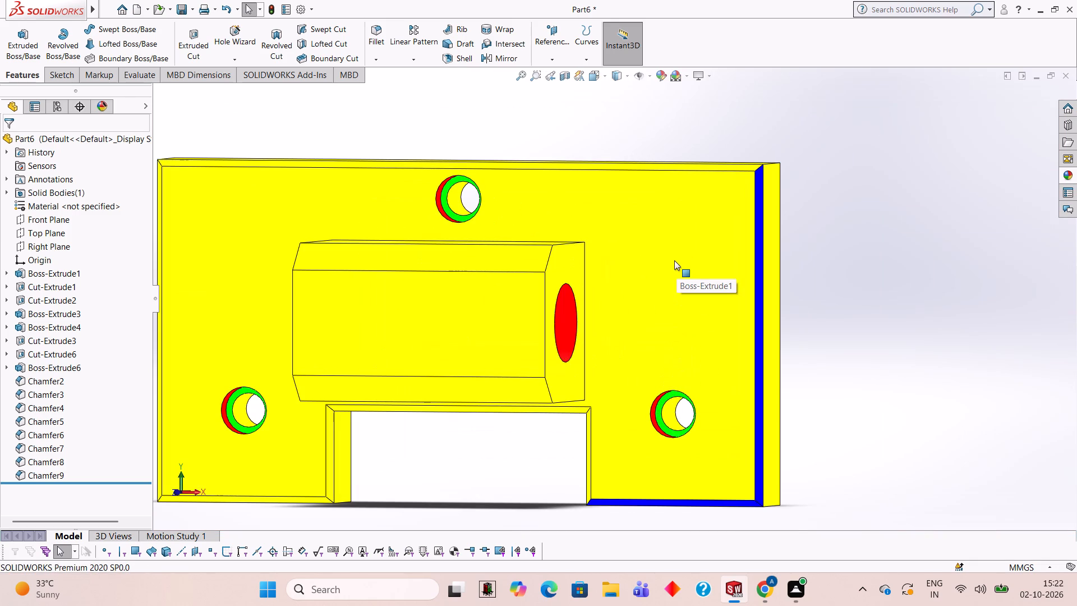
scroll(674, 150, down, 4)
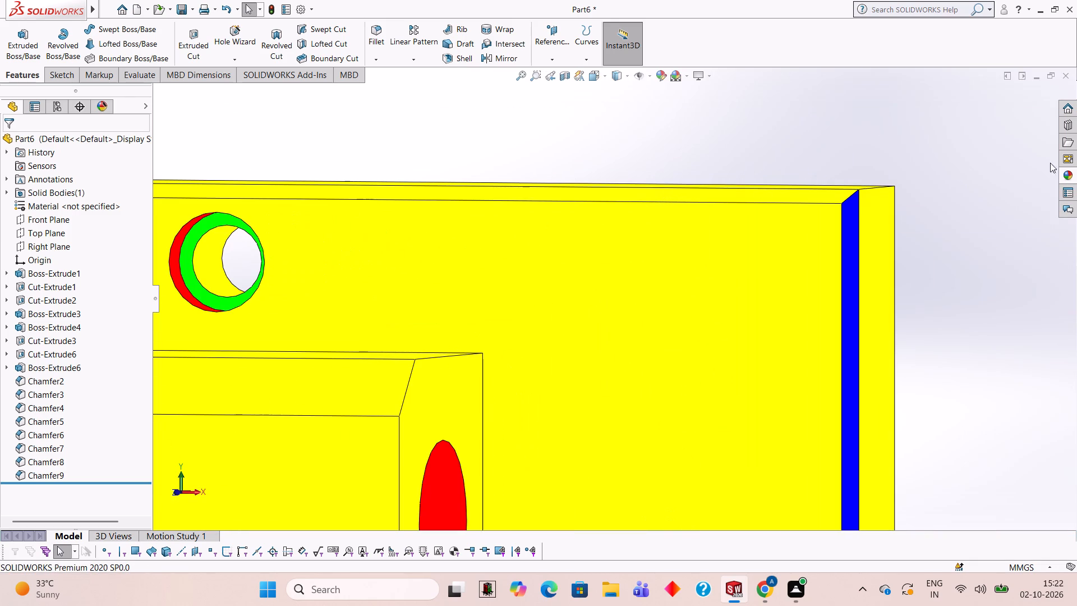
click(1075, 178)
scroll(959, 347, down, 1)
scroll(955, 340, up, 1)
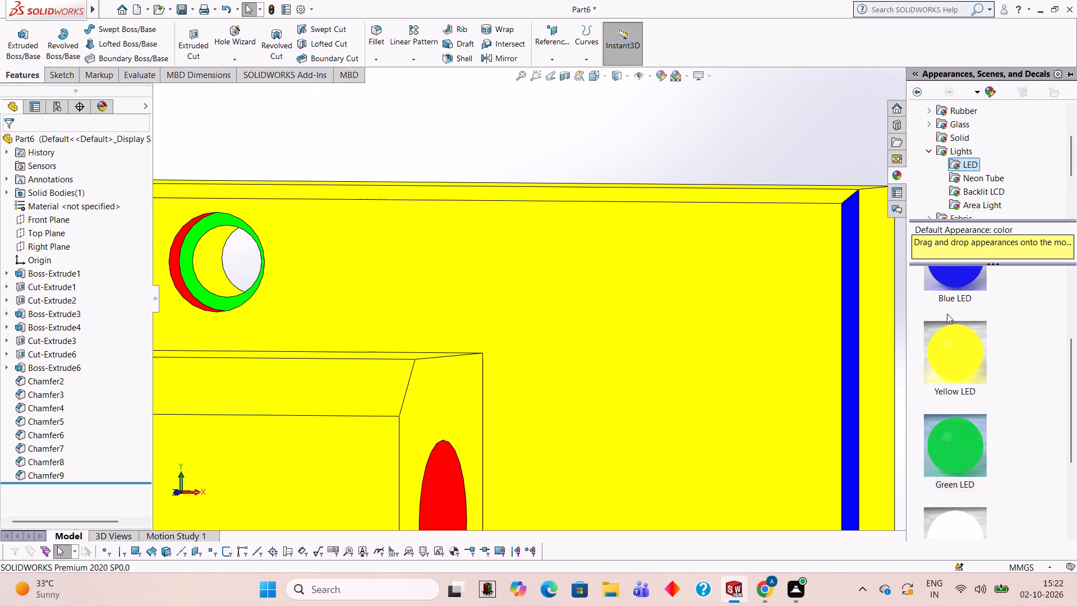
scroll(947, 311, up, 1)
drag(947, 377, 748, 195)
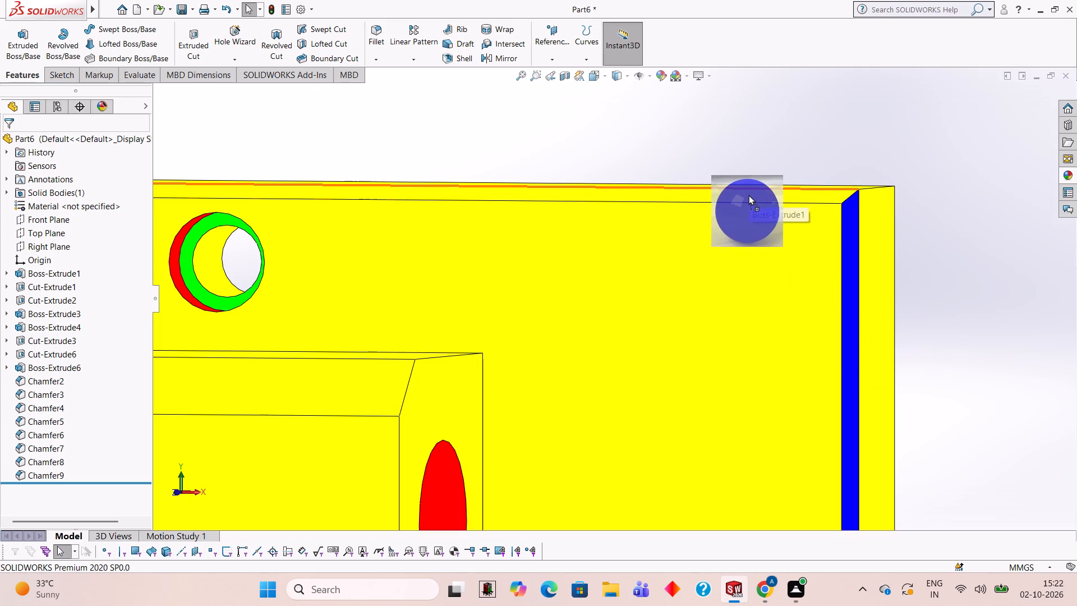
drag(748, 195, 748, 200)
click(748, 200)
Apply the Blue LED appearance to the front chamfer face along the plate's left outer edge.
scroll(748, 200, up, 8)
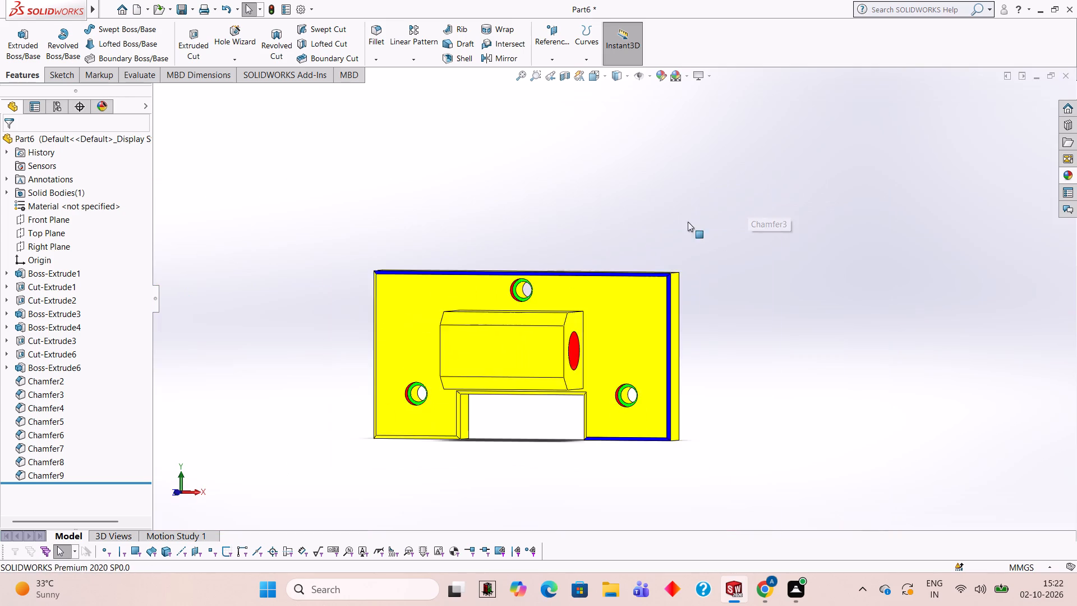
scroll(407, 333, down, 5)
scroll(629, 260, down, 3)
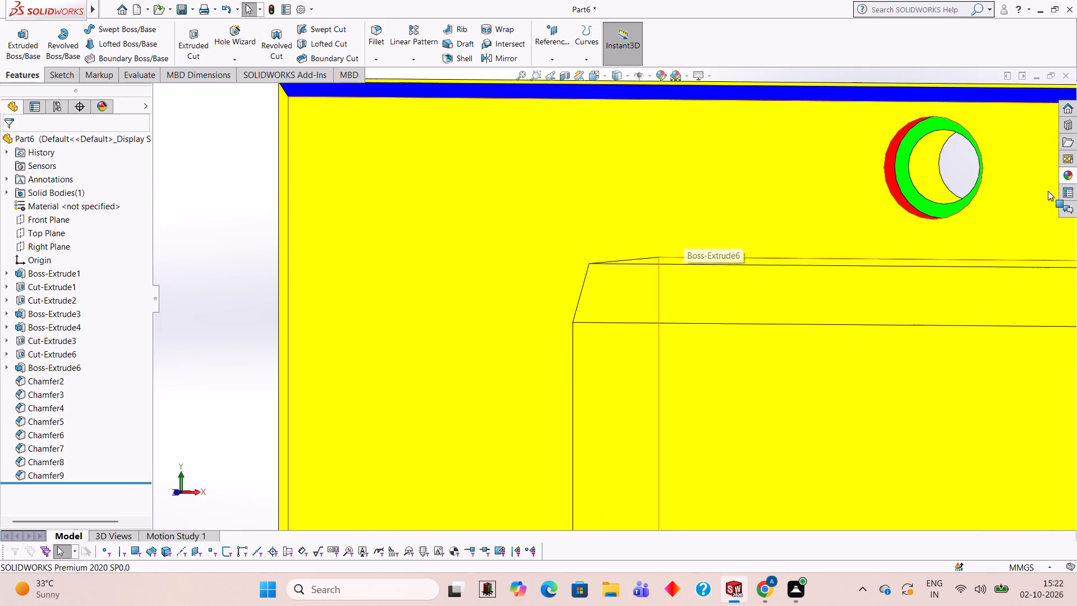
scroll(524, 247, up, 1)
scroll(462, 250, down, 2)
scroll(357, 238, up, 3)
scroll(317, 238, down, 3)
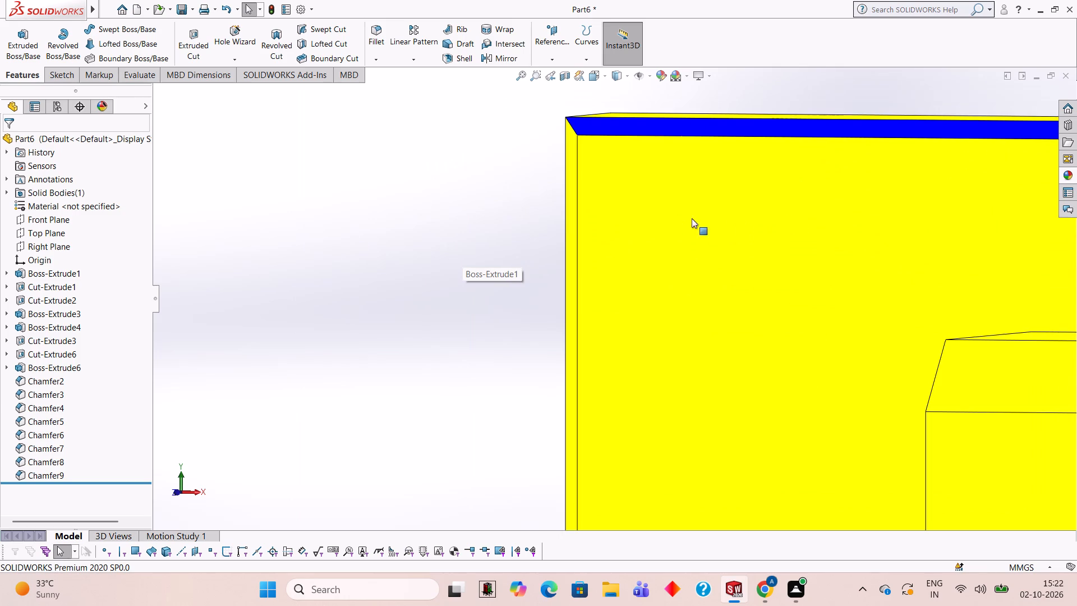
click(1063, 176)
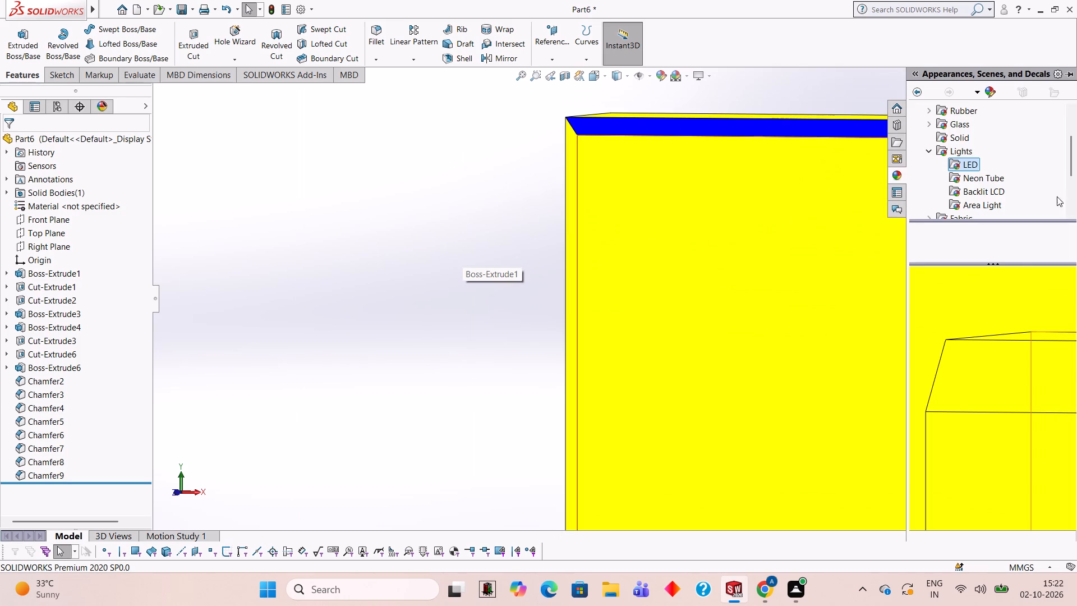
drag(944, 371, 559, 273)
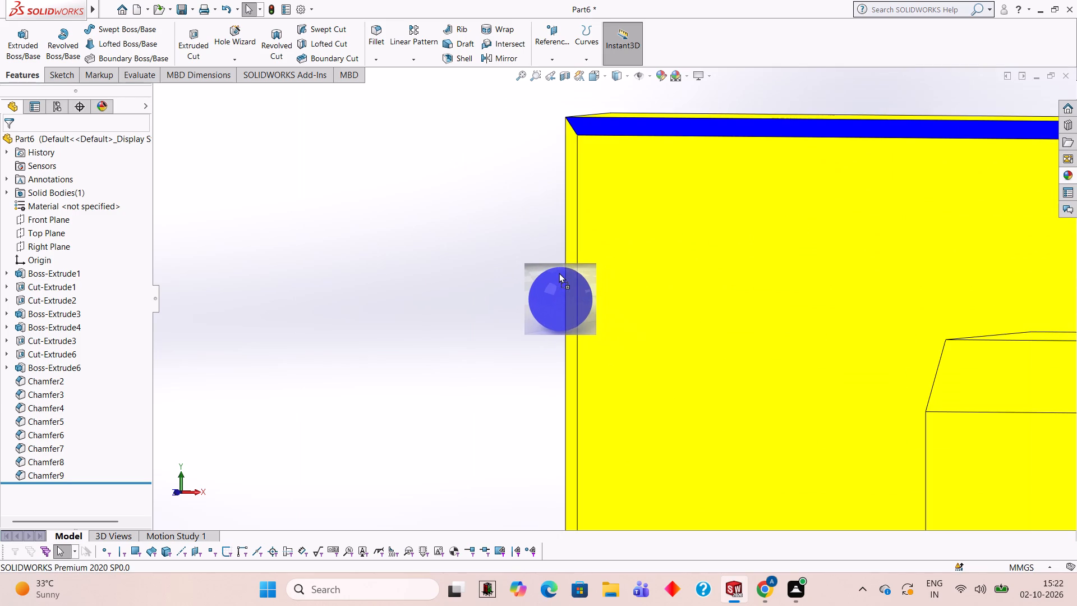
drag(559, 273, 568, 212)
click(568, 212)
Apply the Blue LED appearance to the bottom front chamfer face on the plate's left leg.
scroll(577, 216, up, 8)
scroll(771, 394, up, 3)
scroll(665, 382, down, 4)
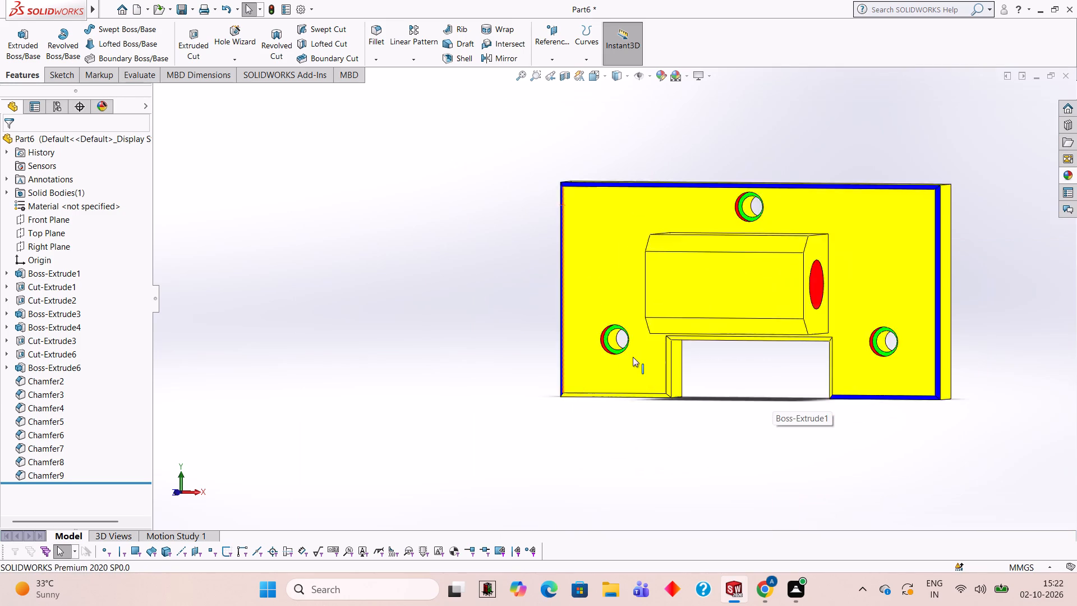
scroll(578, 356, down, 8)
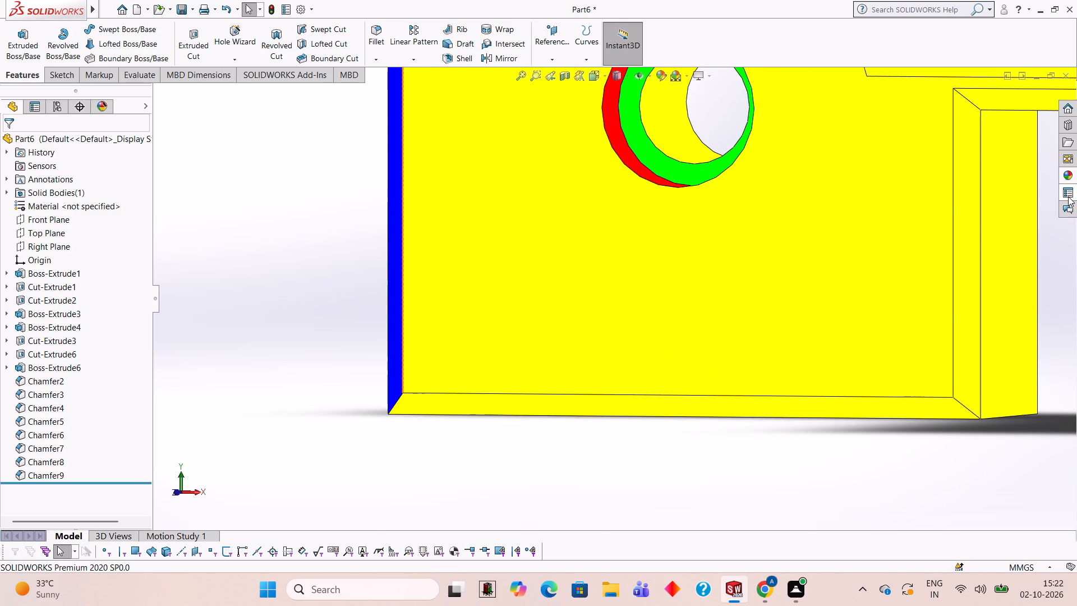
click(1068, 182)
drag(962, 382, 857, 441)
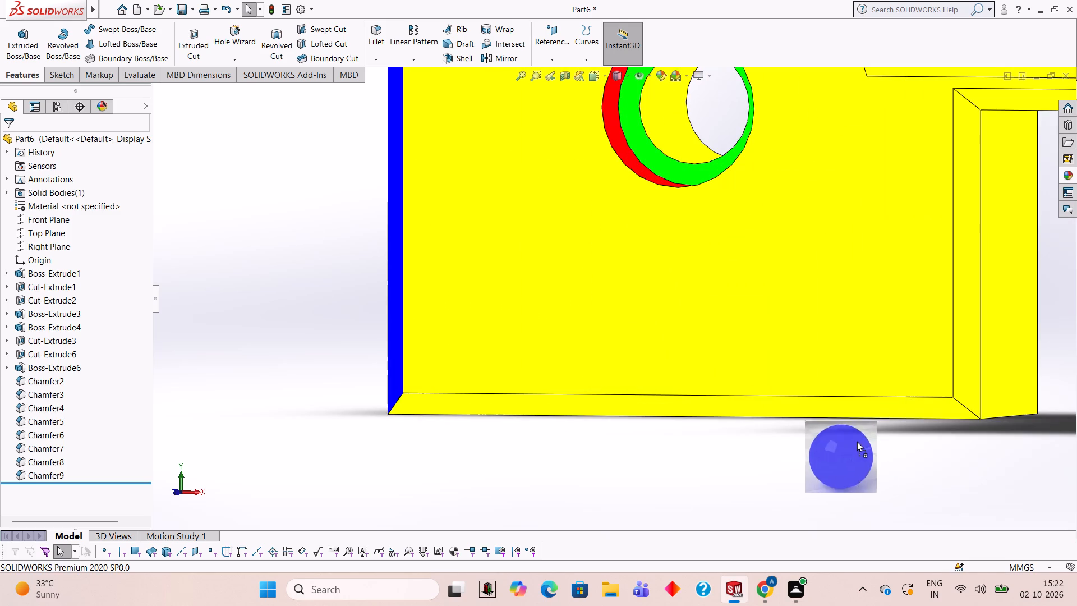
drag(857, 441, 830, 409)
click(830, 410)
Apply the Blue LED appearance to the vertical chamfer face on the left side of the notch.
scroll(867, 370, up, 4)
scroll(837, 288, up, 3)
scroll(837, 288, down, 3)
scroll(623, 287, down, 2)
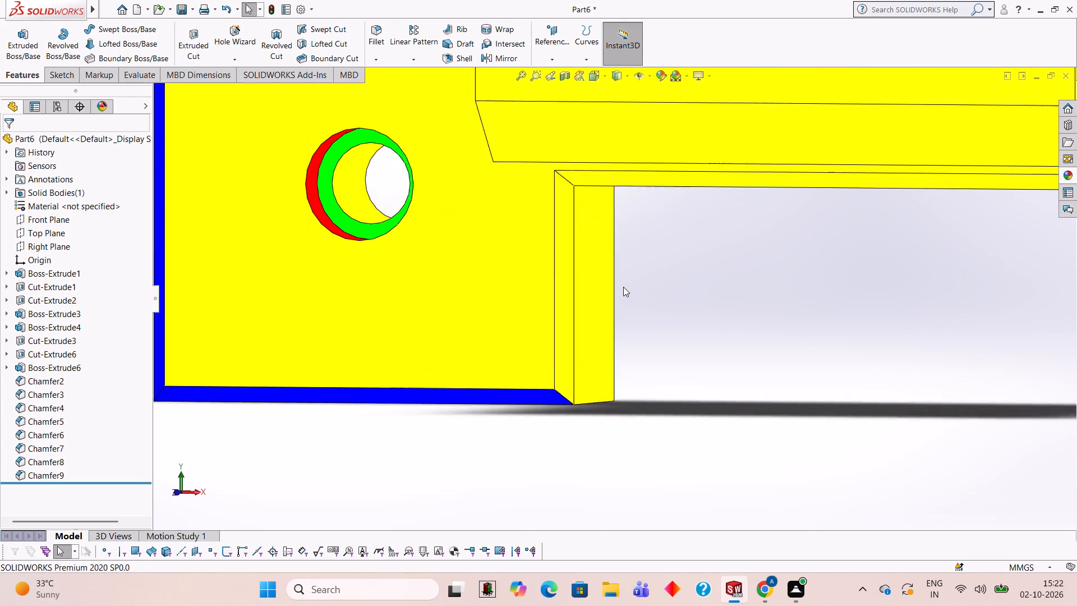
scroll(623, 287, down, 1)
click(1070, 181)
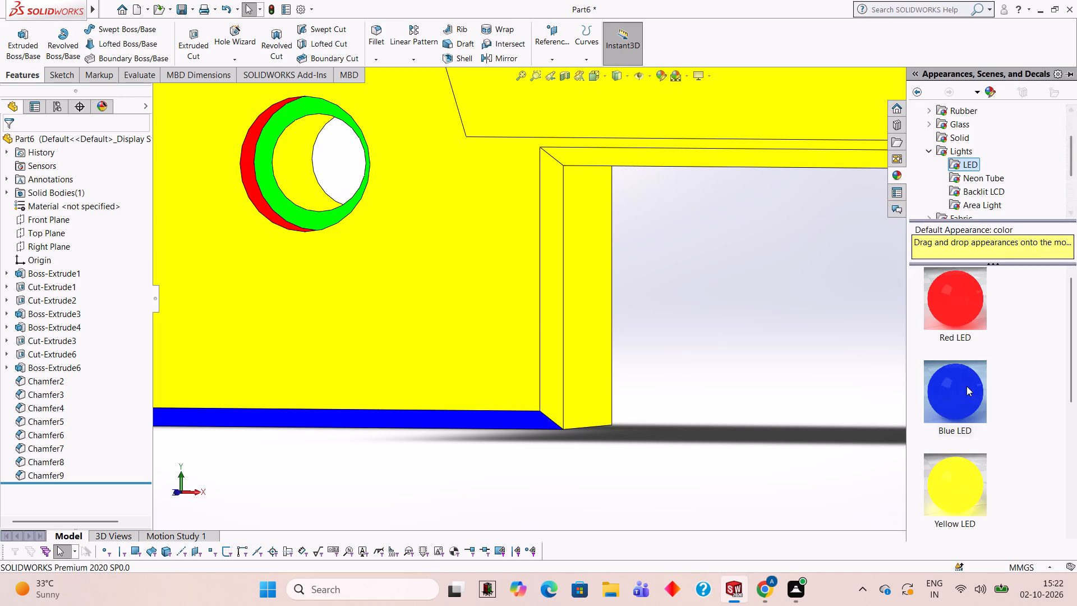
drag(965, 386, 556, 313)
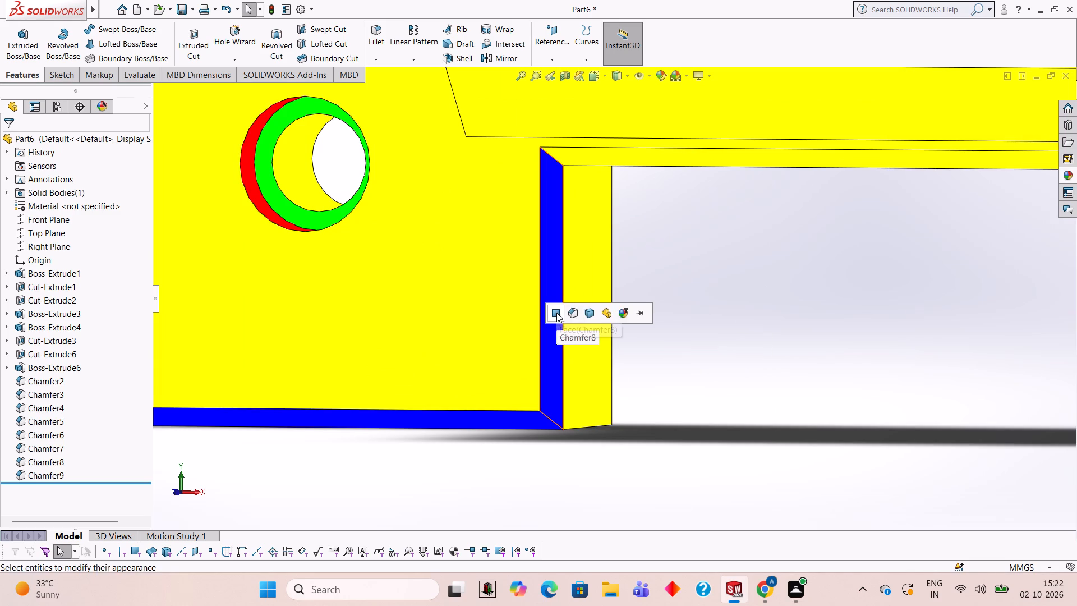
click(556, 313)
Apply the Blue LED appearance to the vertical chamfer face on the right side of the notch.
scroll(577, 240, up, 4)
scroll(904, 241, down, 2)
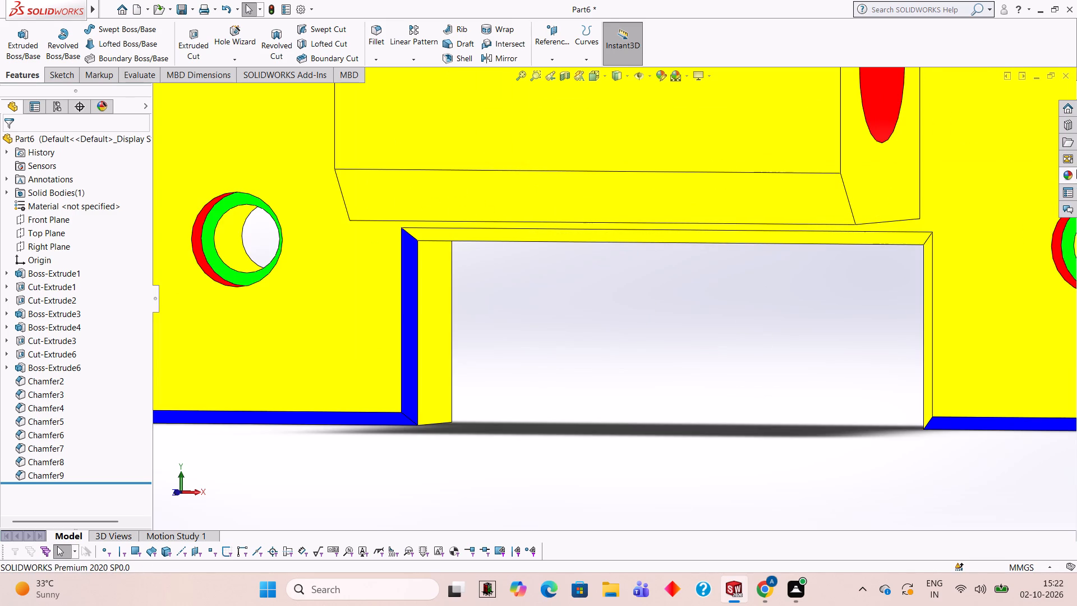
click(1070, 175)
drag(958, 379, 760, 282)
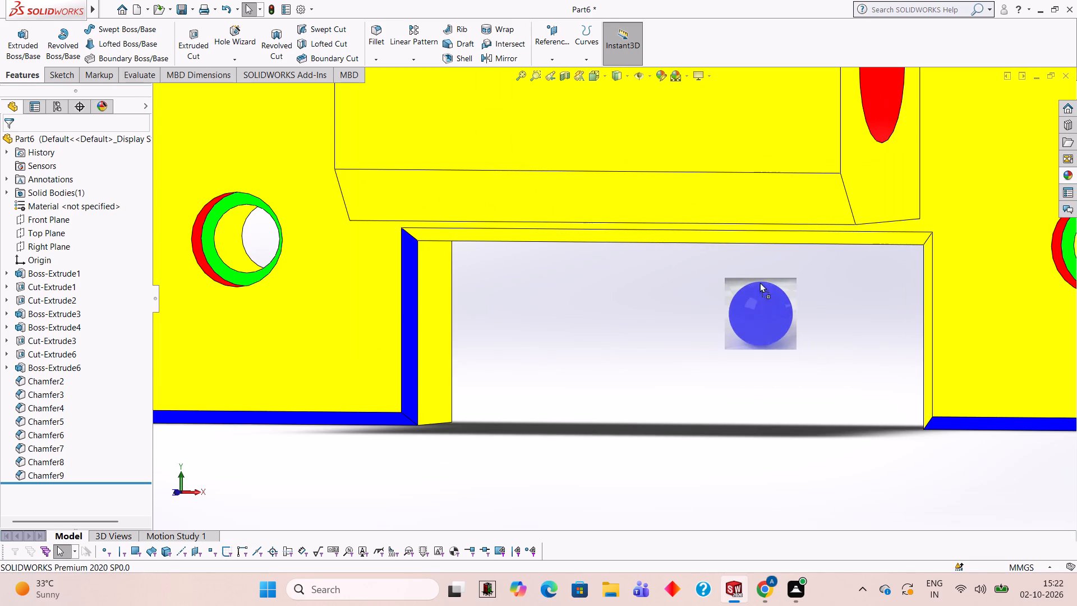
drag(760, 282, 906, 353)
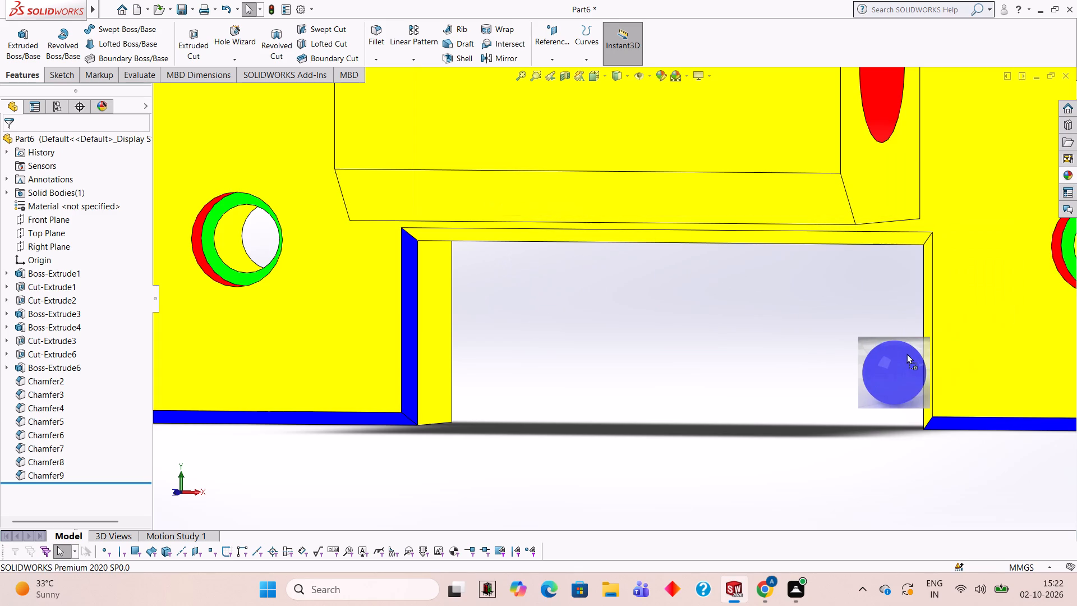
drag(906, 353, 930, 334)
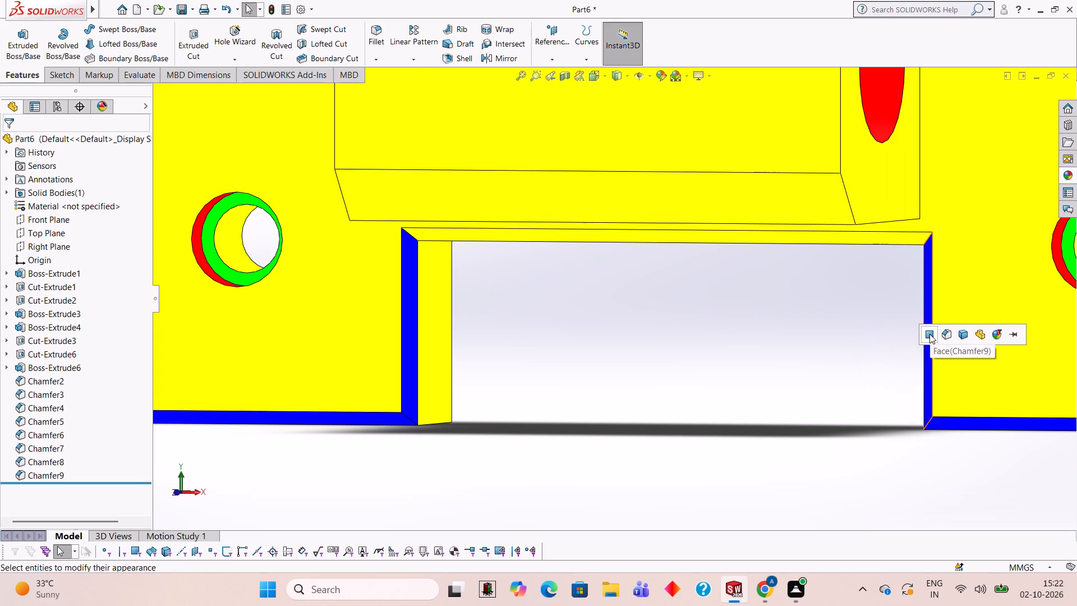
click(929, 334)
Apply the Blue LED appearance to the horizontal chamfer face along the top of the notch, below the boss.
scroll(858, 264, up, 4)
scroll(854, 255, down, 9)
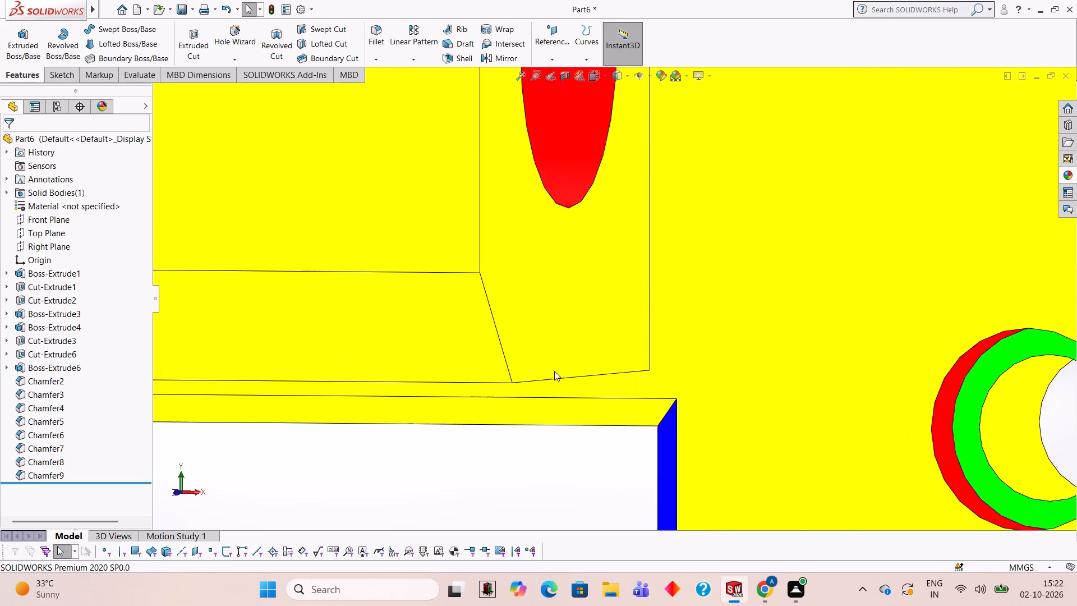
scroll(554, 371, down, 3)
scroll(586, 406, down, 1)
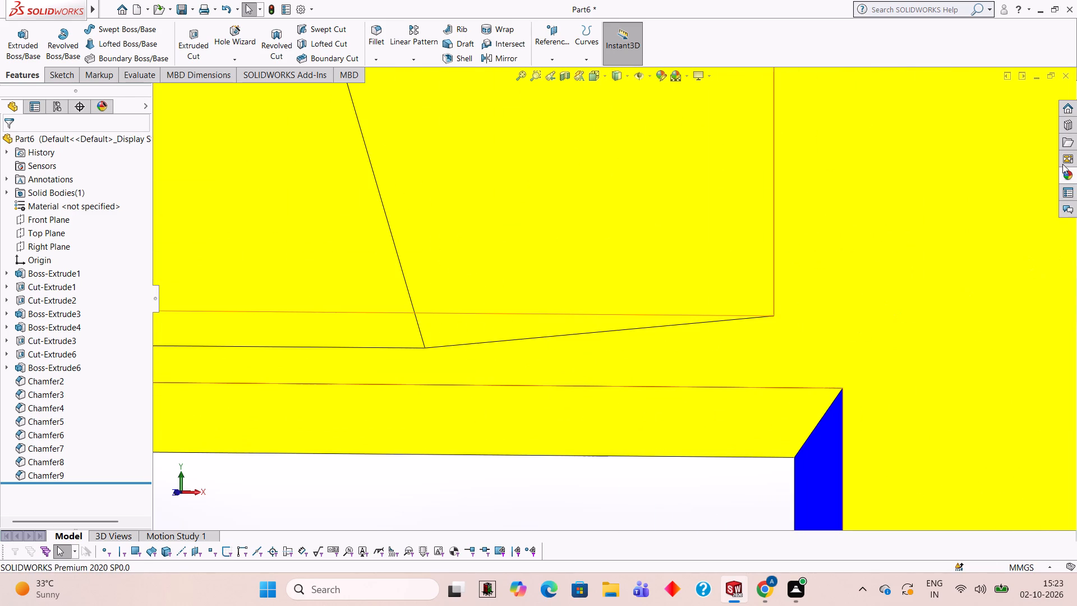
click(1069, 180)
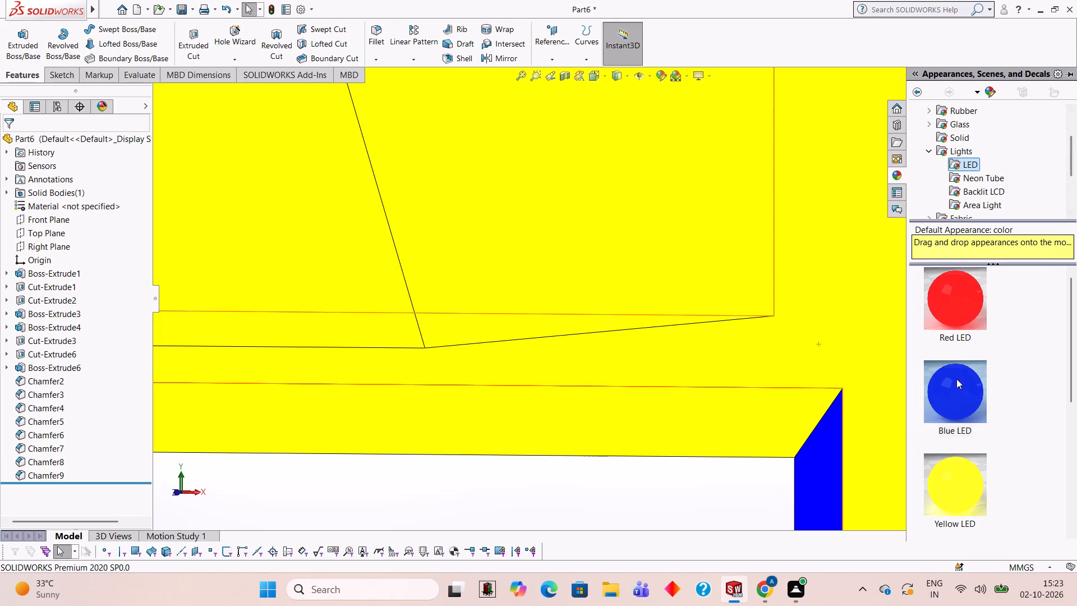
drag(954, 382, 678, 407)
click(678, 407)
Examine the coloured plate, boss bore, stepped holes and chamfers from the front, sides, underside and back.
scroll(678, 408, up, 4)
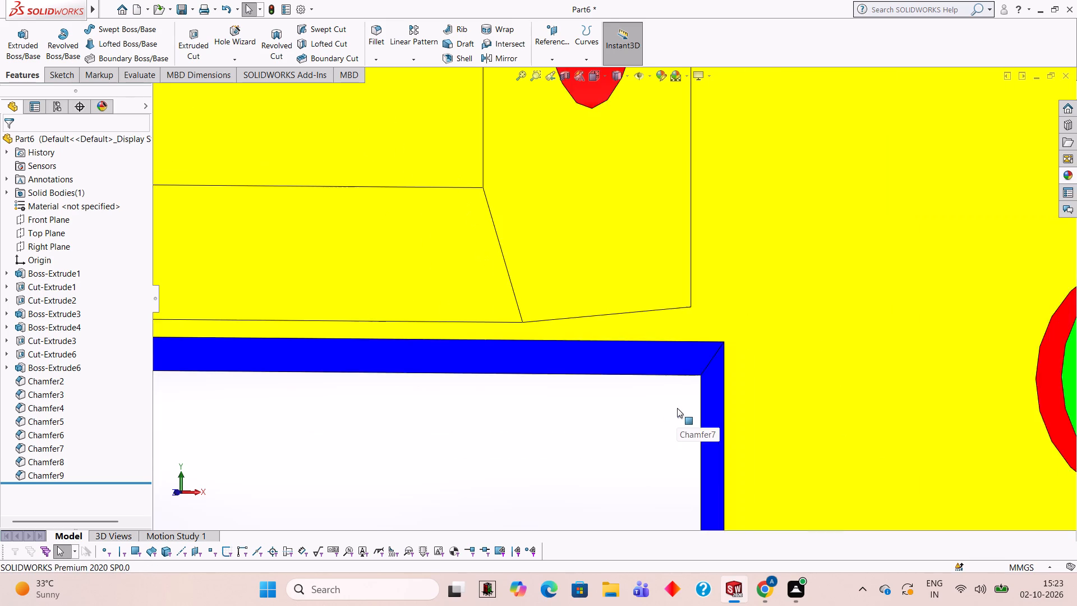
scroll(677, 408, up, 10)
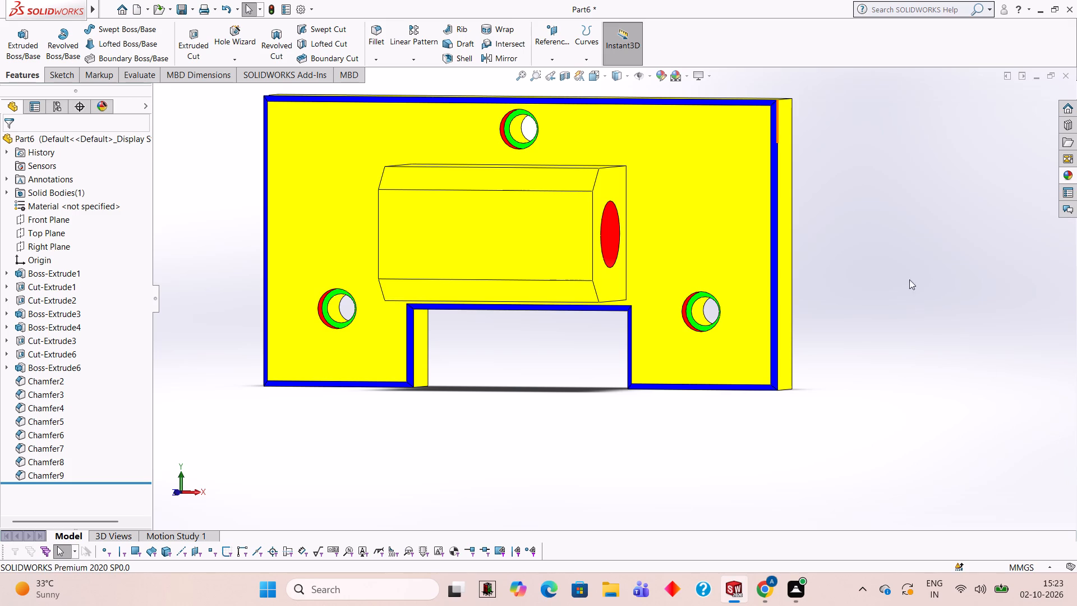
scroll(587, 245, up, 2)
middle_drag(623, 314, 653, 190)
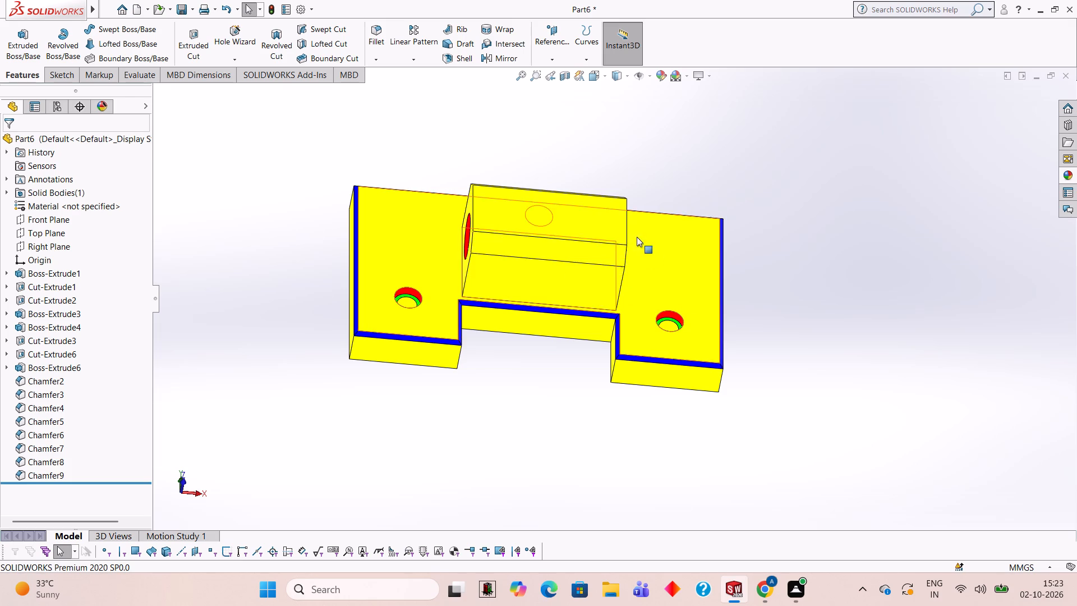
middle_drag(538, 195, 641, 310)
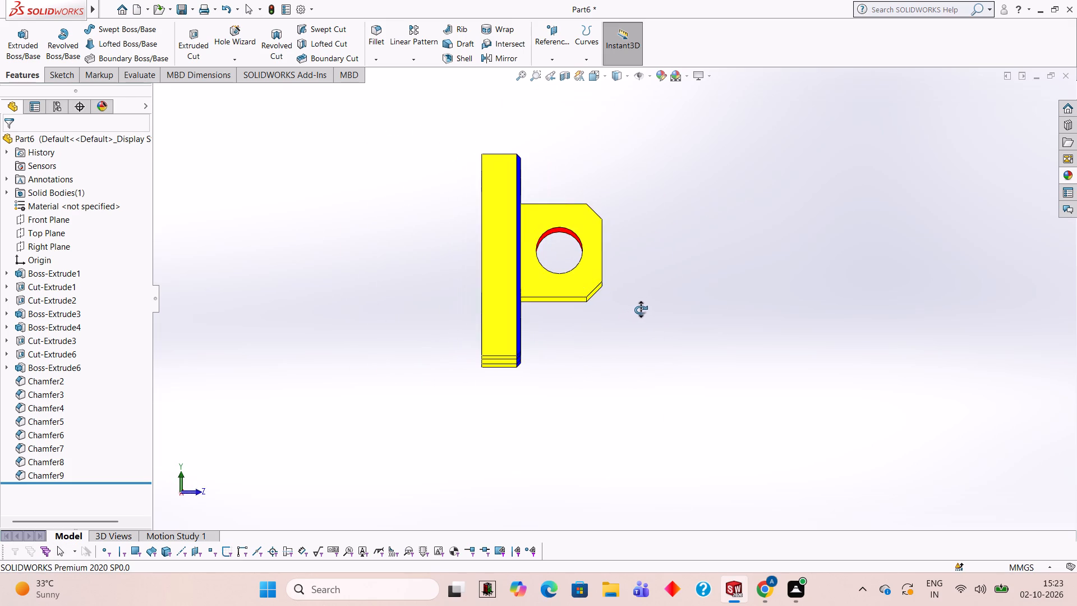
middle_drag(641, 310, 643, 320)
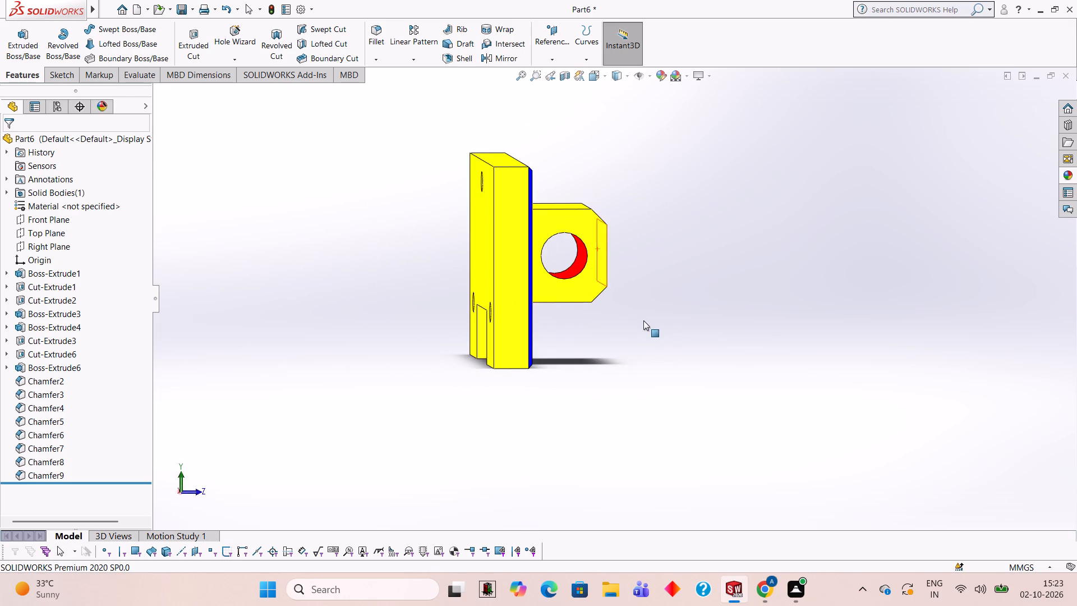
scroll(643, 320, down, 1)
middle_drag(629, 301, 623, 298)
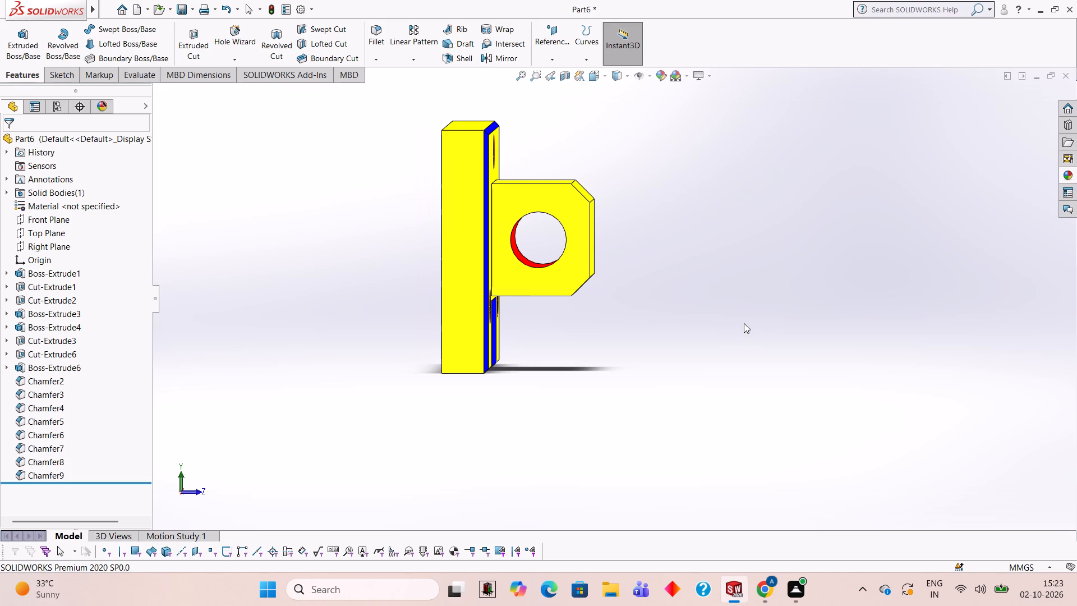
middle_click(694, 245)
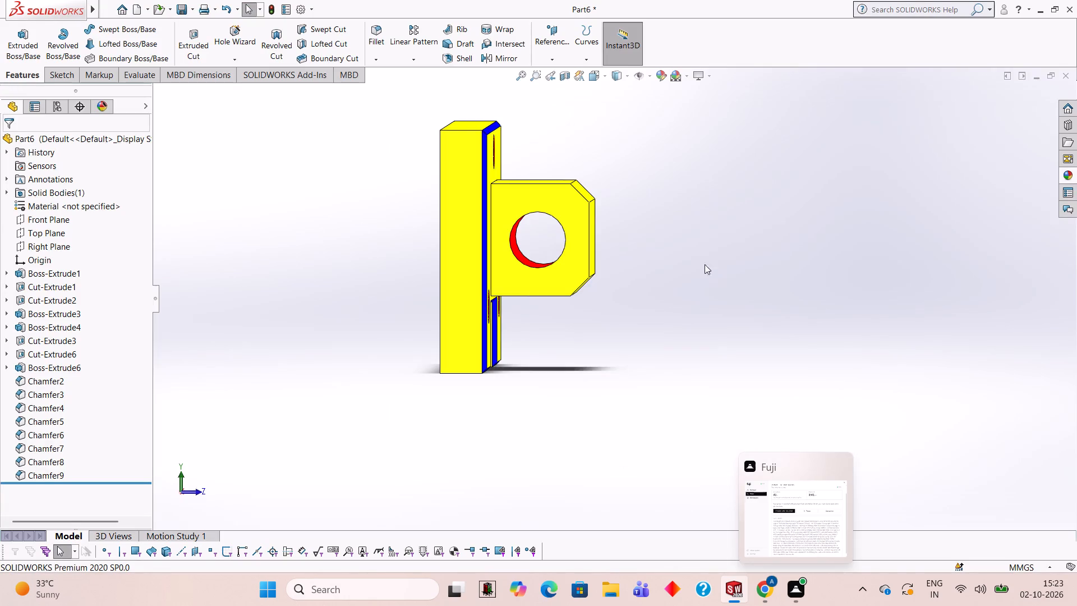
scroll(700, 244, up, 1)
middle_drag(699, 244, 673, 238)
middle_drag(671, 237, 553, 176)
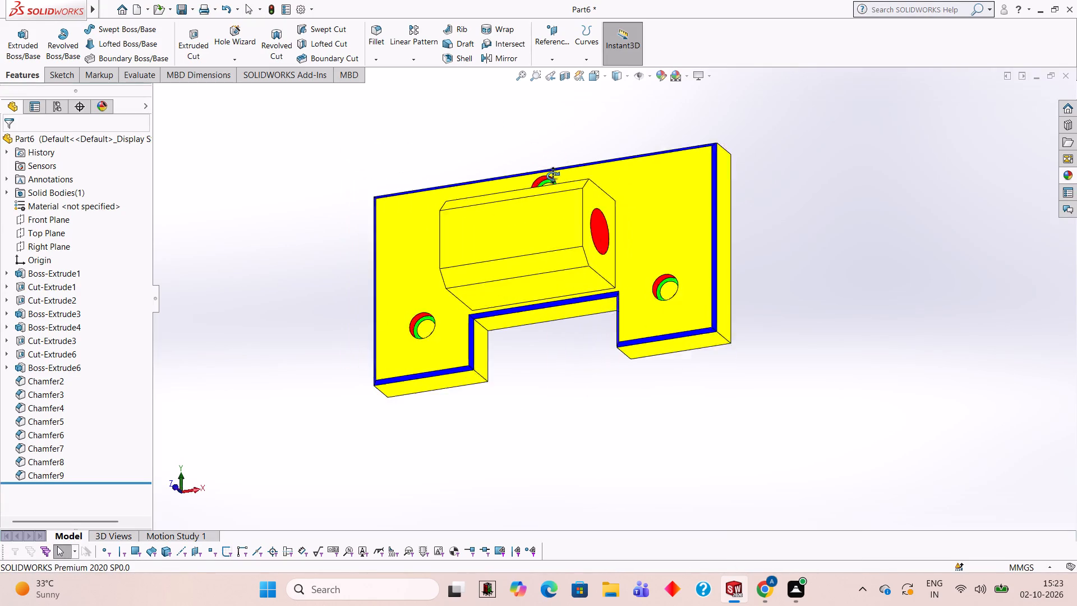
middle_drag(553, 176, 762, 296)
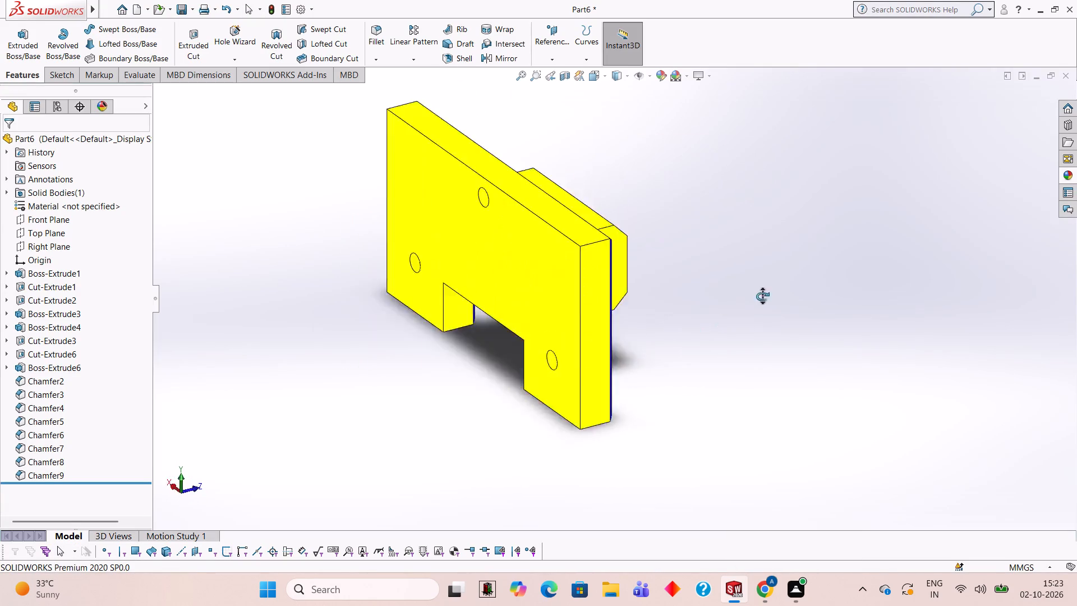
middle_drag(762, 296, 570, 261)
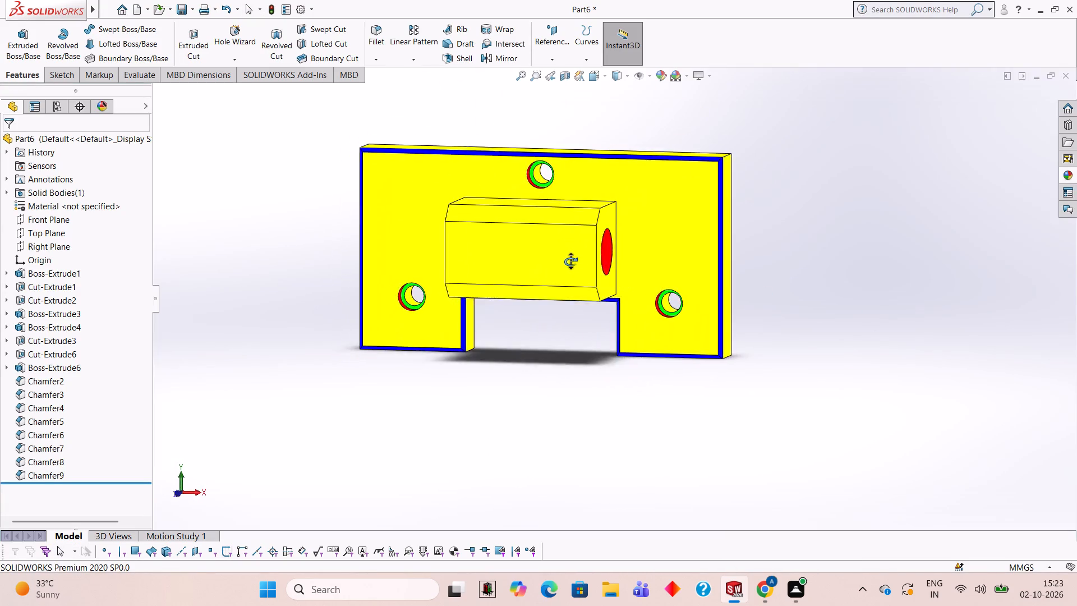
middle_drag(570, 261, 641, 254)
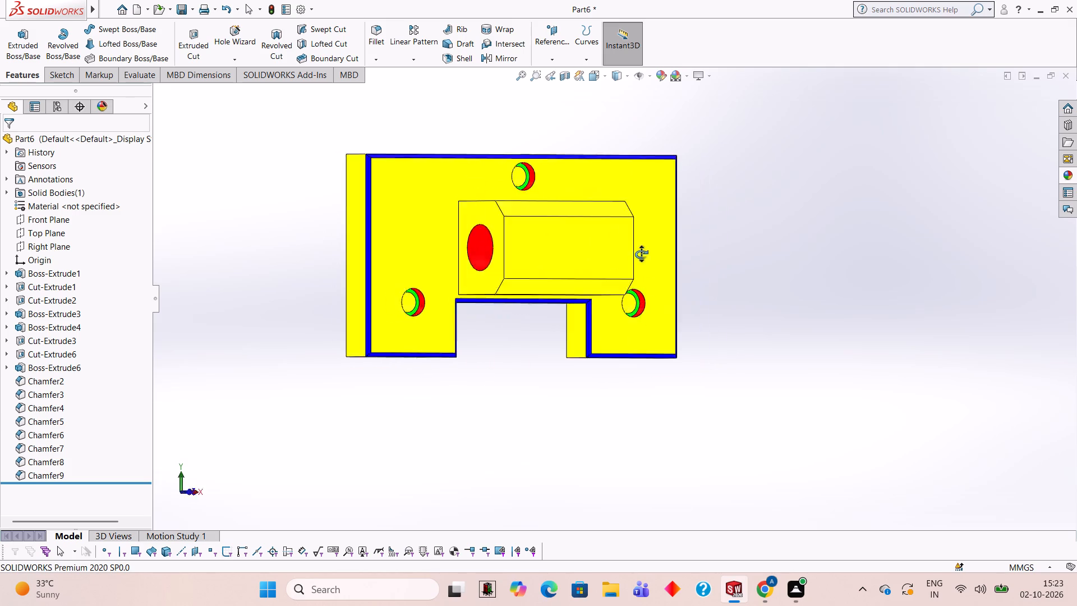
middle_drag(641, 254, 550, 261)
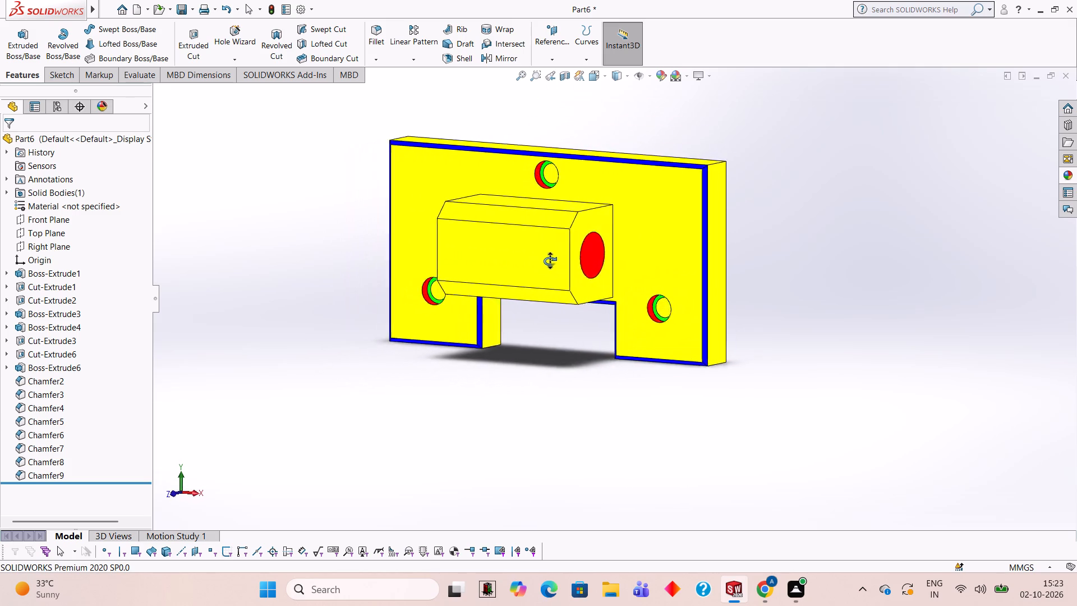
Undo the green LED appearances in the stepped holes and most of the blue LED appearances on the chamfers.
middle_drag(550, 261, 520, 245)
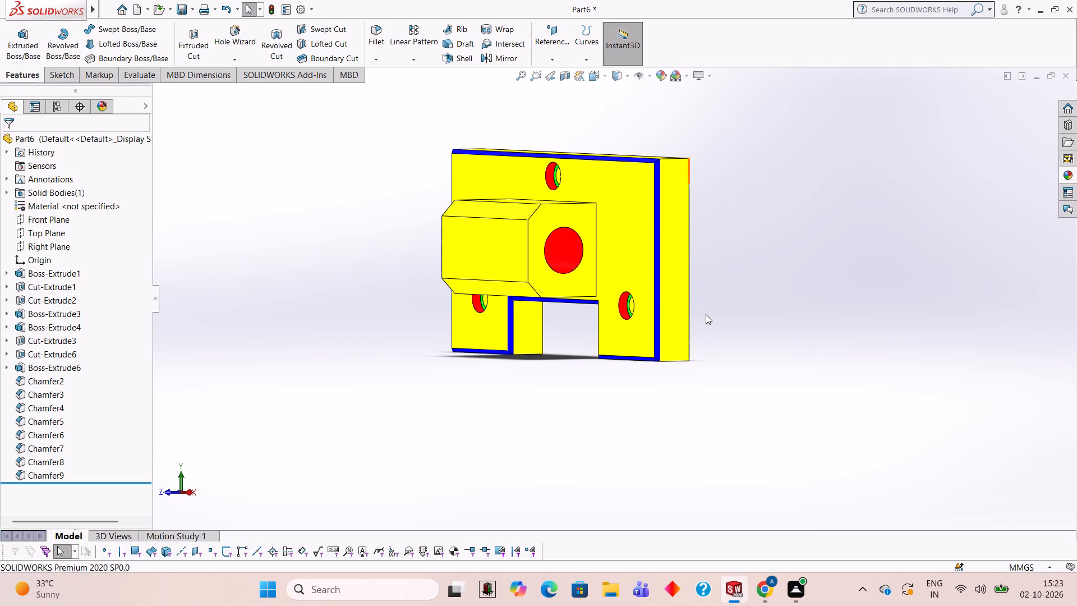
key(ctrl+z)
key(ctrl+z)
key(ctrl+z)
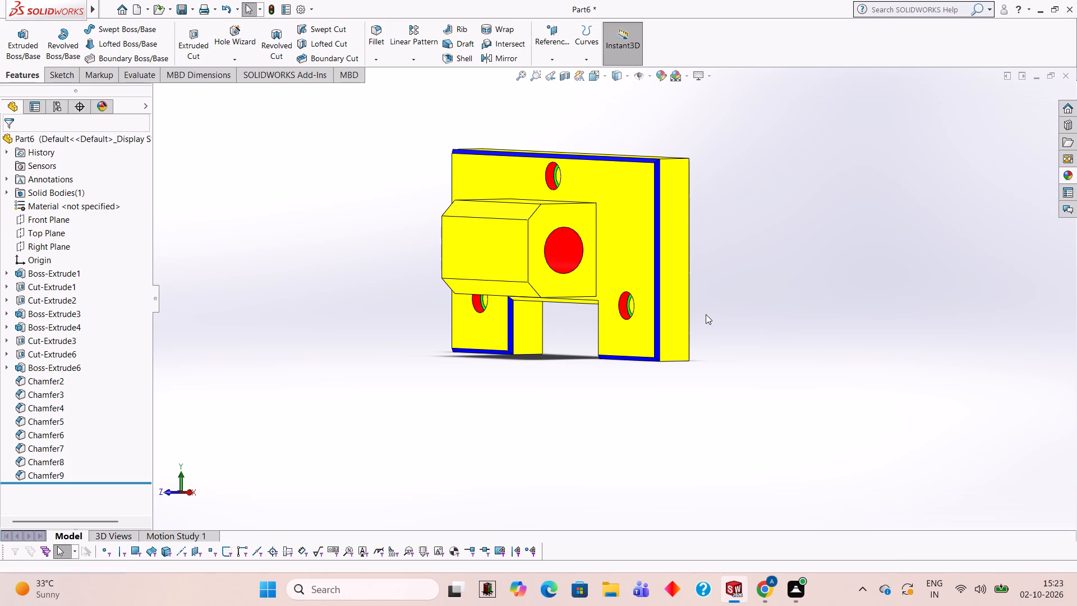
key(ctrl+z)
key(ctrl+z)
key(ctrl+z)
key(ctrl+z)
key(ctrl+z)
key(ctrl+z)
key(ctrl+z)
key(ctrl+z)
key(ctrl+z)
key(ctrl+z)
key(ctrl+z)
key(ctrl+z)
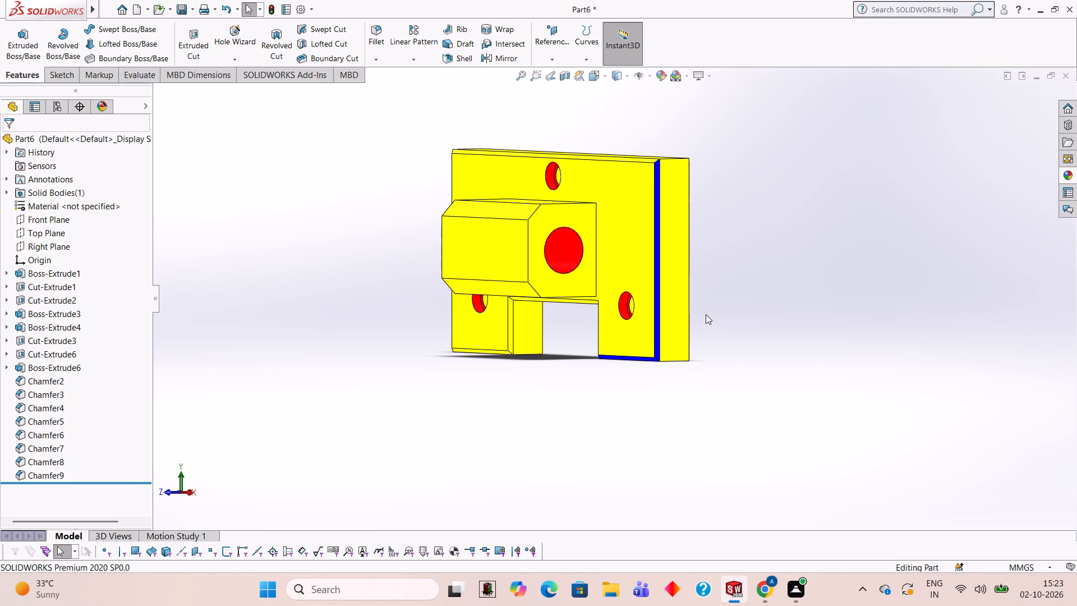
Undo the remaining LED appearances and the latest features, back to the open profile sketch on the boss's bored side face.
key(ctrl+z)
key(ctrl+z)
key(ctrl+z)
key(ctrl+z)
key(ctrl+z)
key(ctrl+z)
key(ctrl+z)
key(ctrl+z)
key(ctrl+z)
key(ctrl+z)
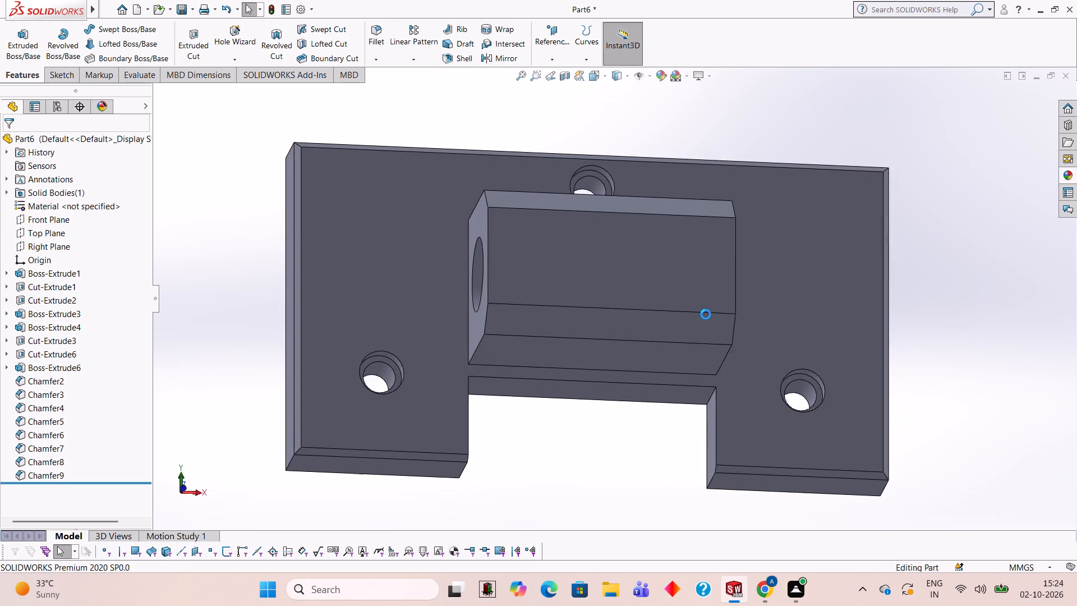
click(619, 116)
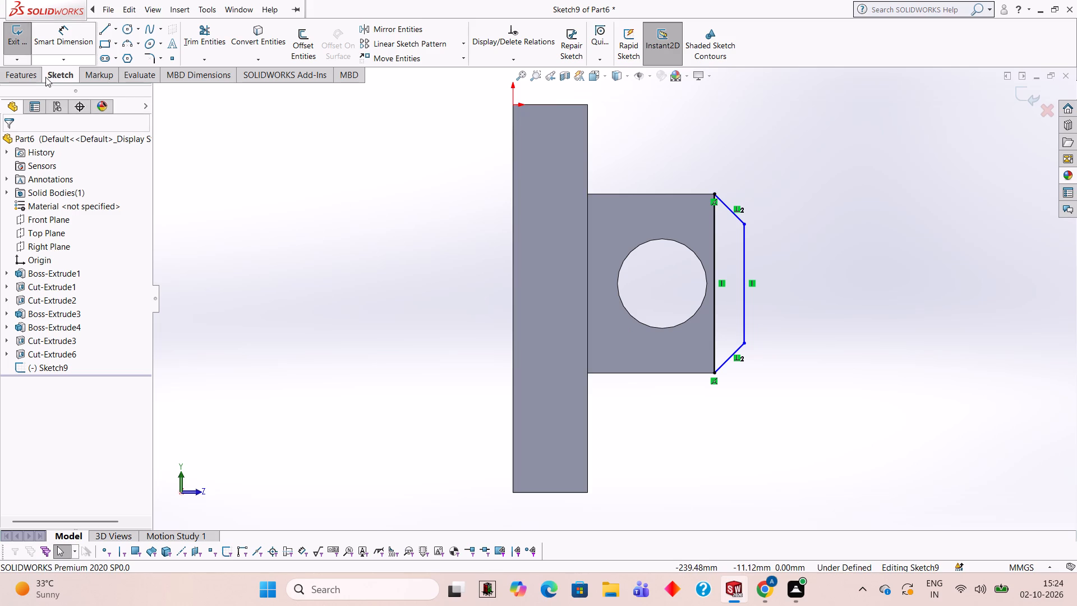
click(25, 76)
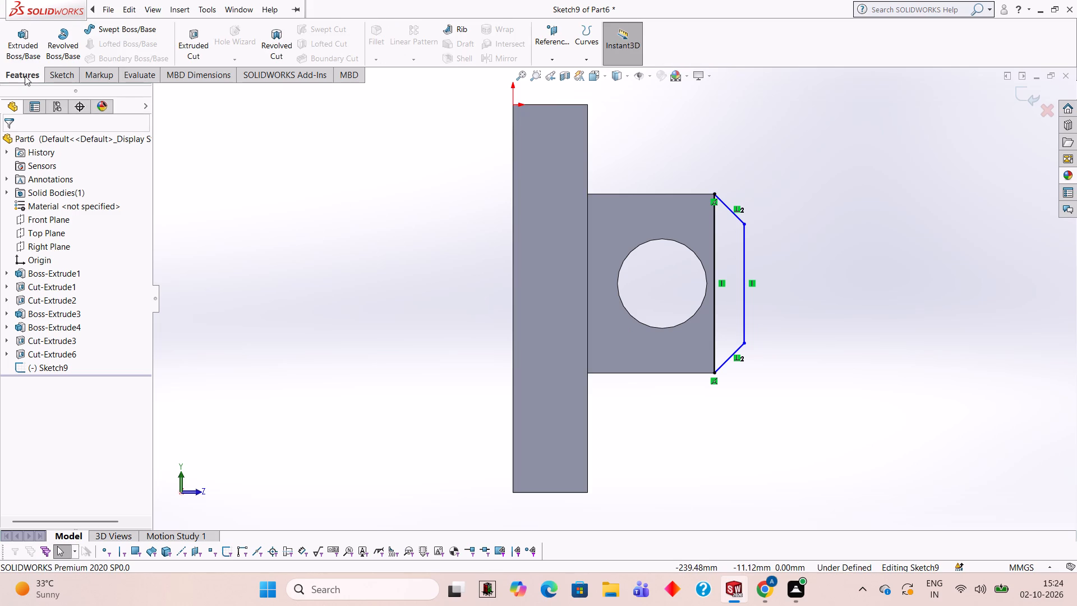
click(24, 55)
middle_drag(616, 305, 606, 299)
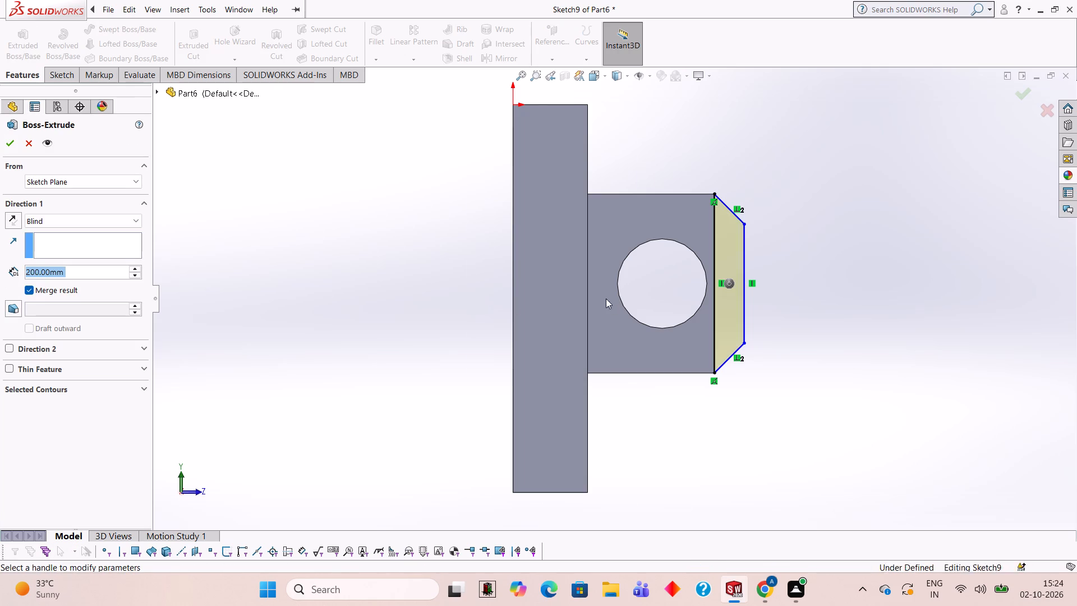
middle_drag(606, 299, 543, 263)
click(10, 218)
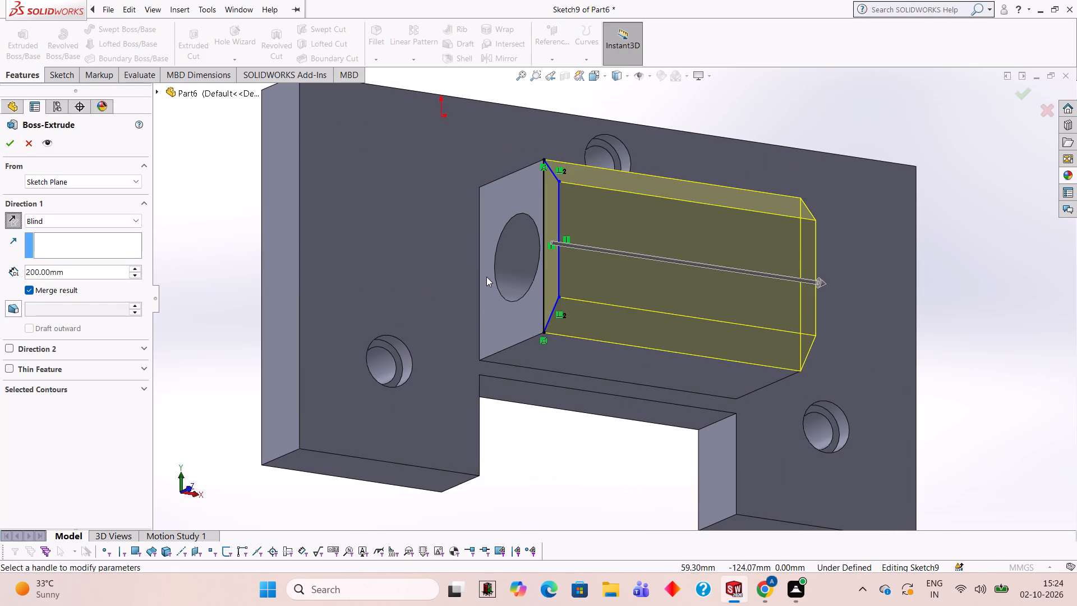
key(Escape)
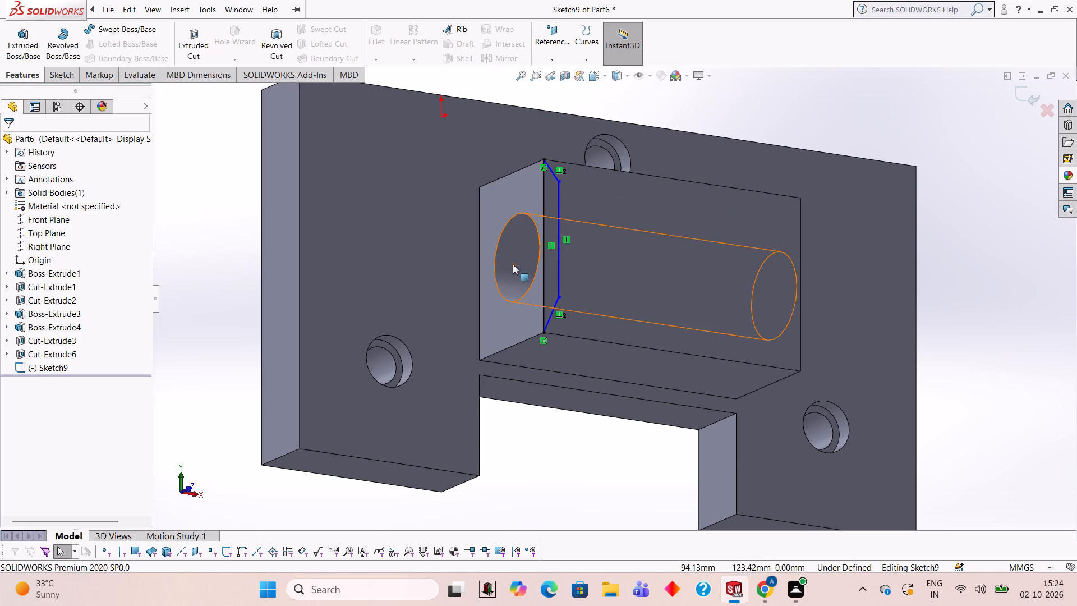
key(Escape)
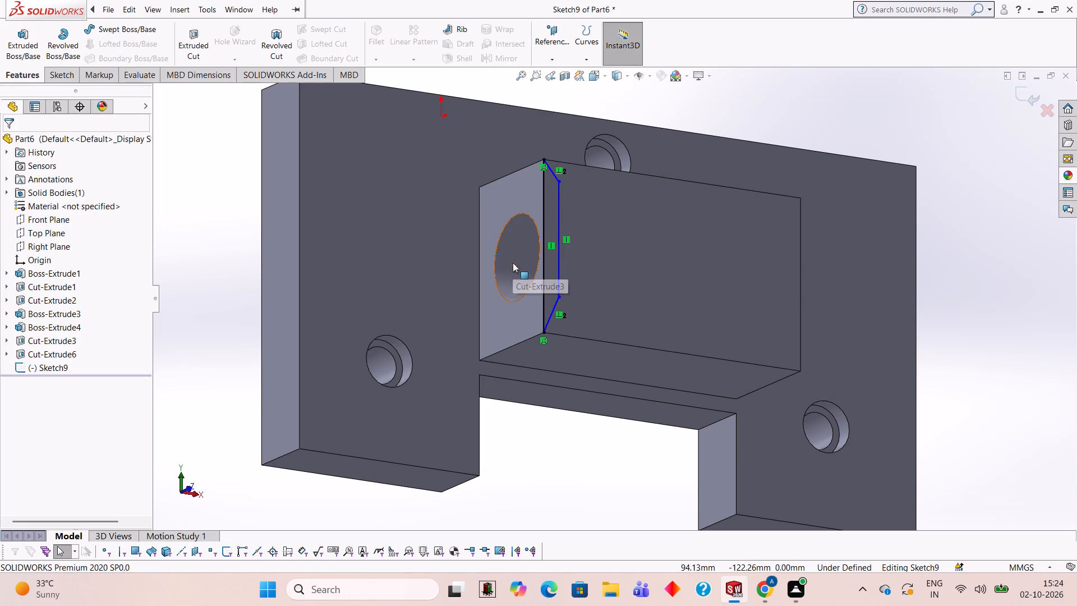
Undo all the lines of the boss's front profile sketch and exit the emptied sketch.
key(ctrl+z)
key(ctrl+z)
key(ctrl+z)
key(ctrl+z)
key(ctrl+z)
key(ctrl+z)
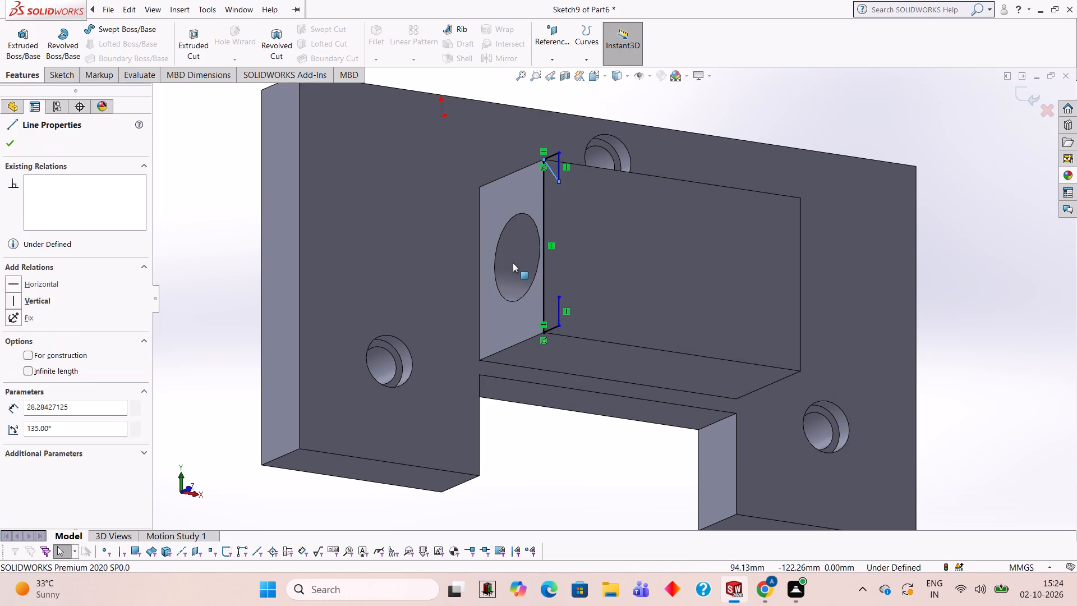
key(ctrl+z)
key(ctrl+z)
key(ctrl+z)
key(ctrl+z)
key(ctrl+z)
key(ctrl+z)
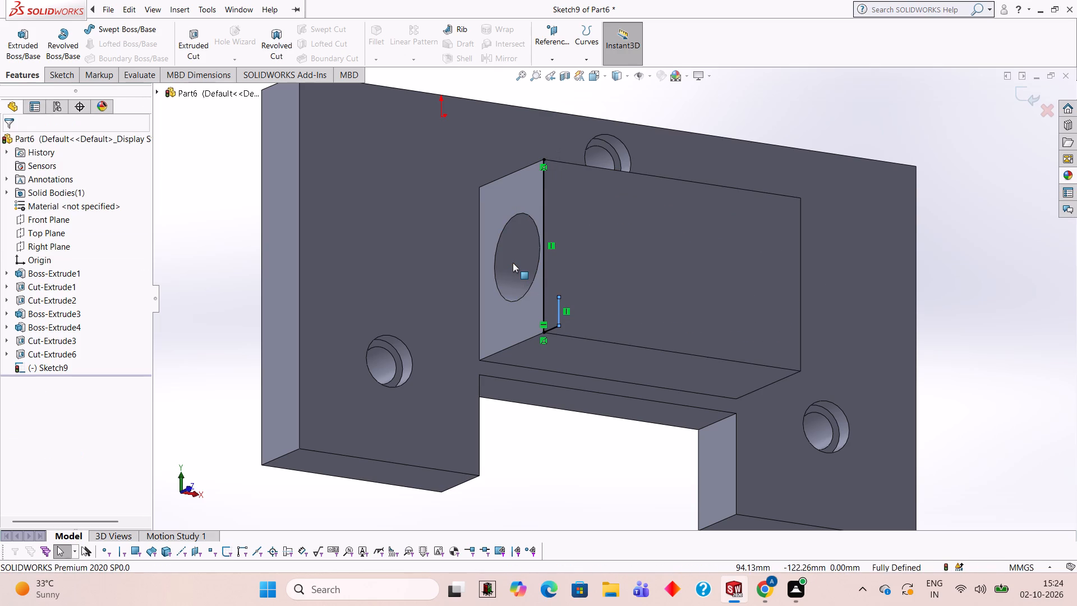
key(ctrl+z)
key(ctrl+z)
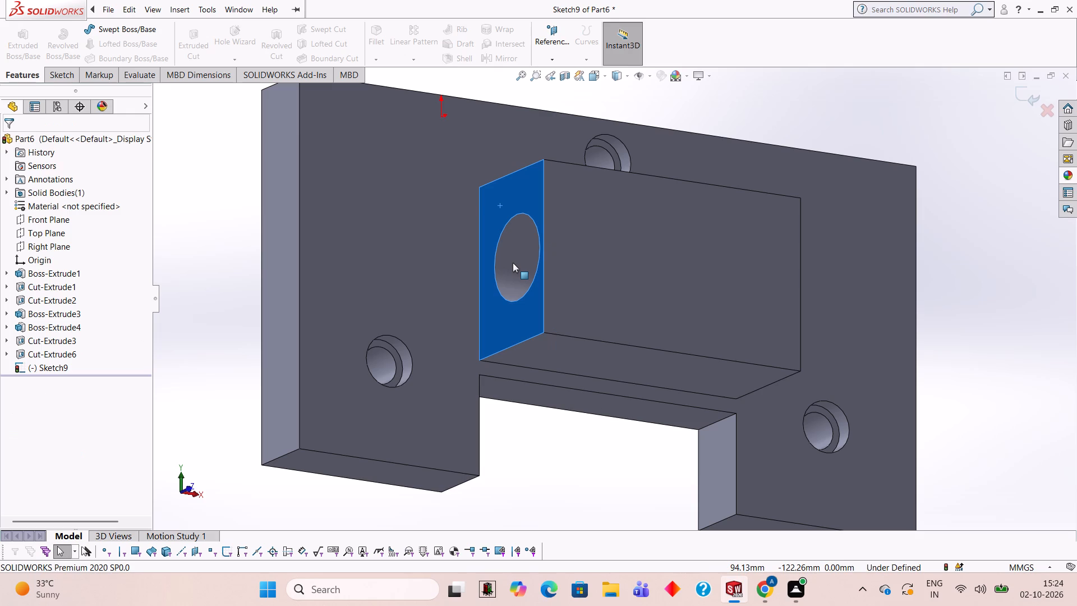
key(Escape)
middle_drag(690, 300, 677, 227)
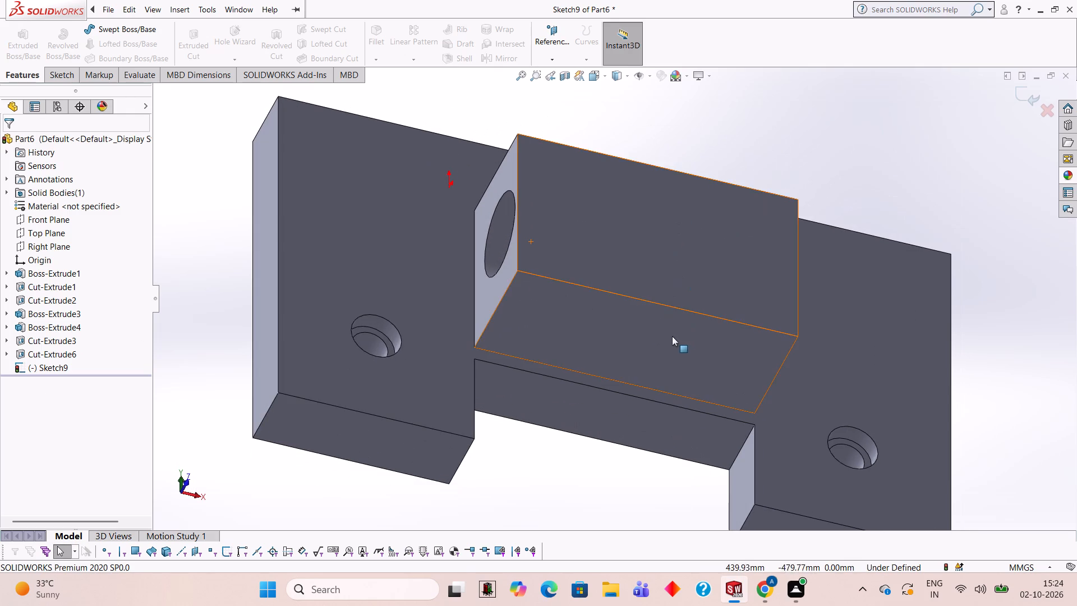
click(672, 336)
click(1026, 89)
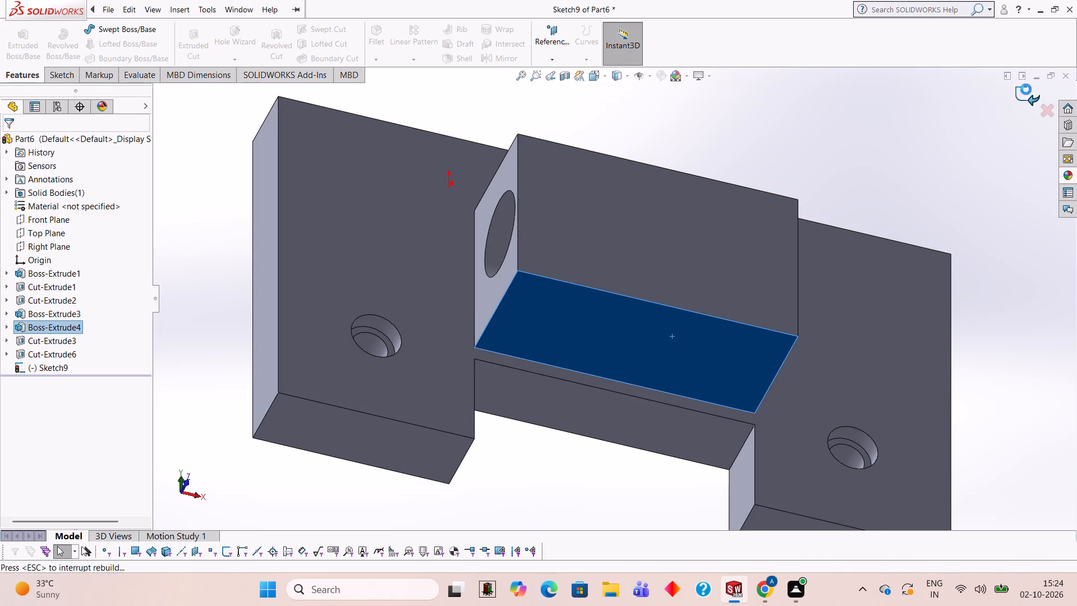
Start a new sketch on the underside face of the boss, viewed normal to the face.
click(707, 345)
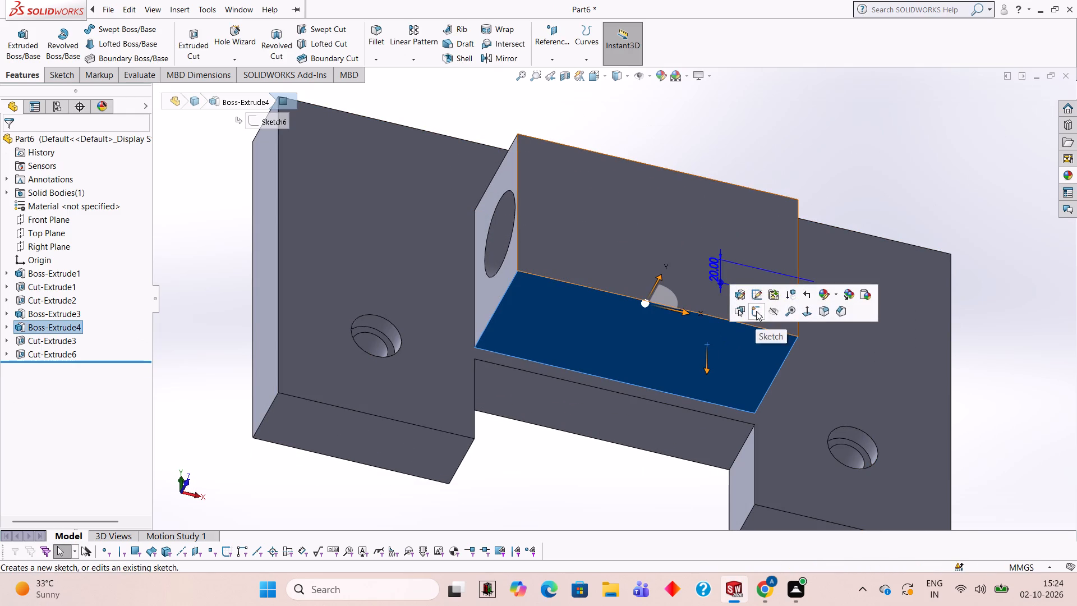
click(756, 310)
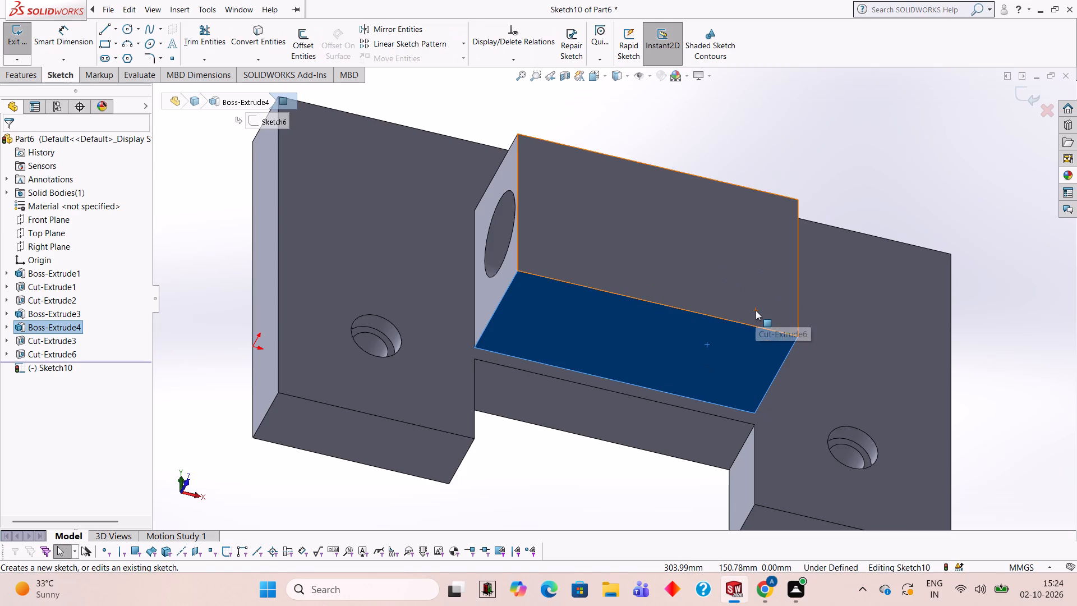
key(ctrl+8)
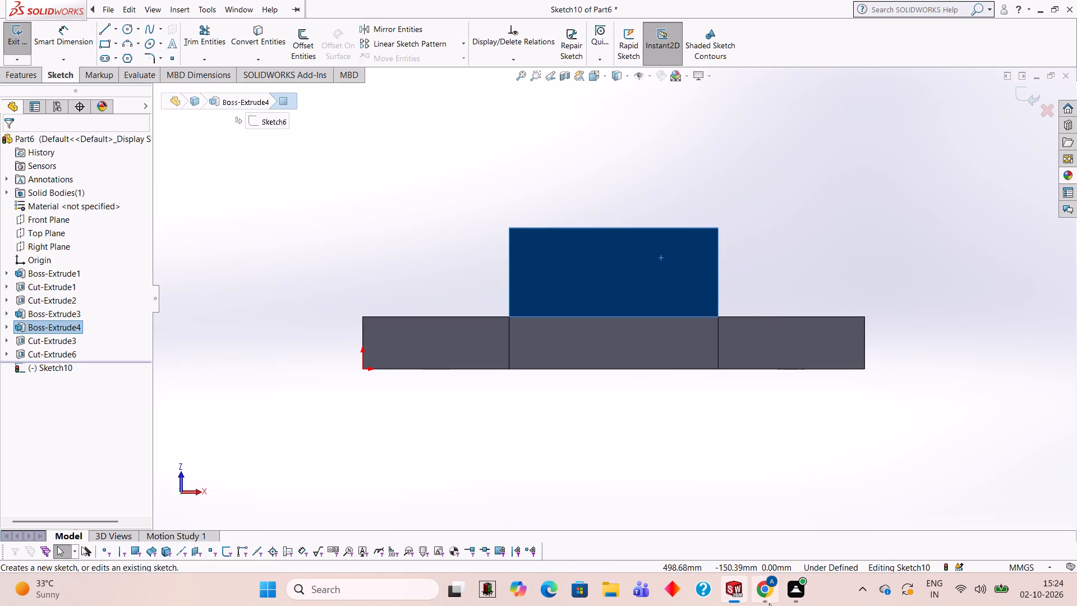
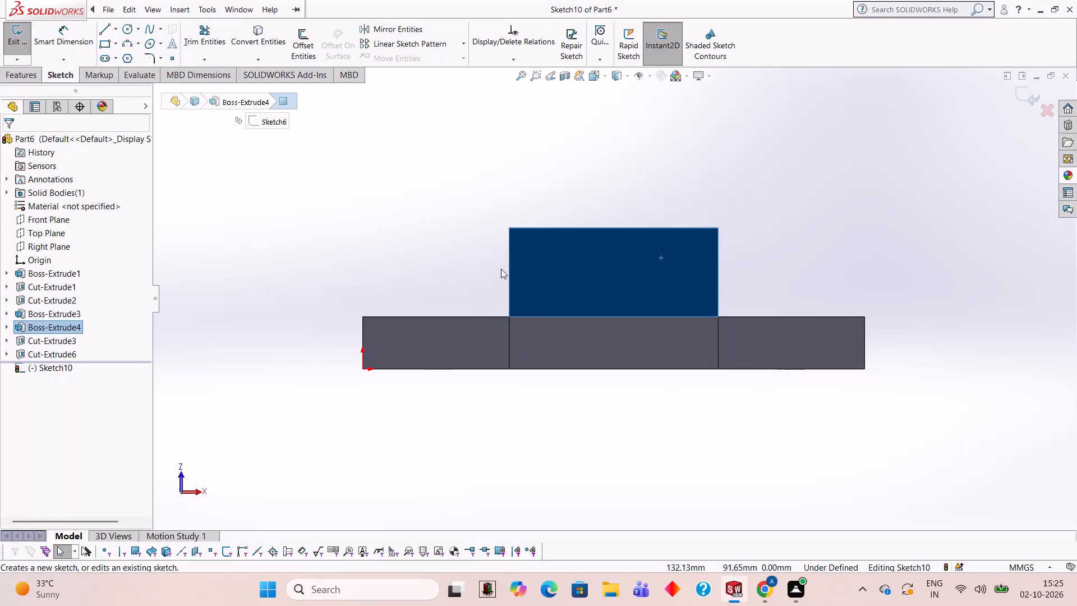
Sketch a closed four-line outline of about 200 x 85 mm tracing the edges of the boss's underside face.
click(104, 30)
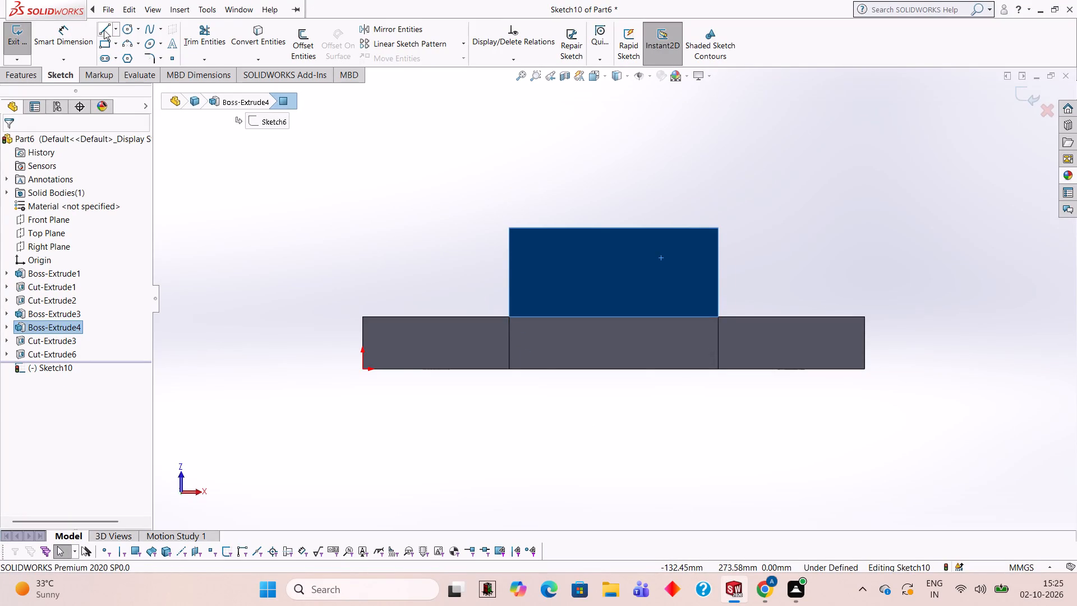
scroll(809, 393, down, 1)
scroll(613, 185, down, 1)
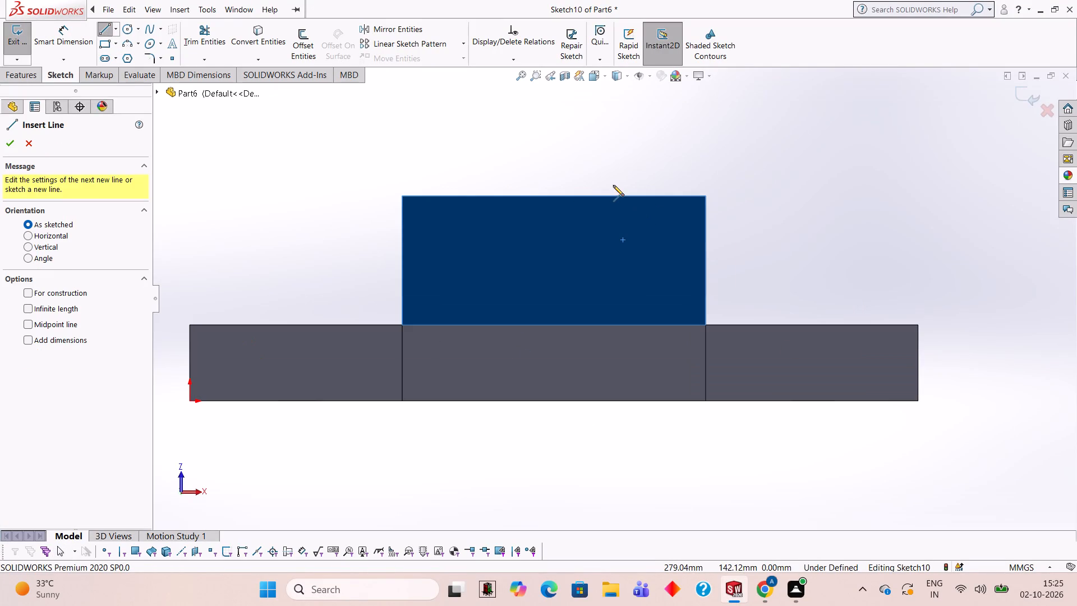
scroll(404, 199, down, 1)
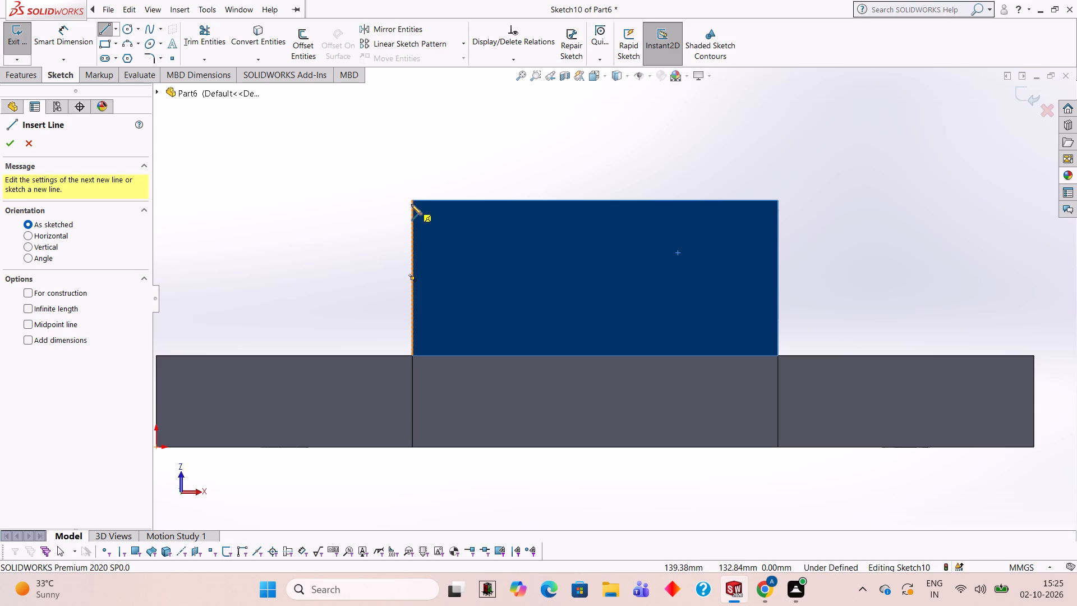
click(412, 201)
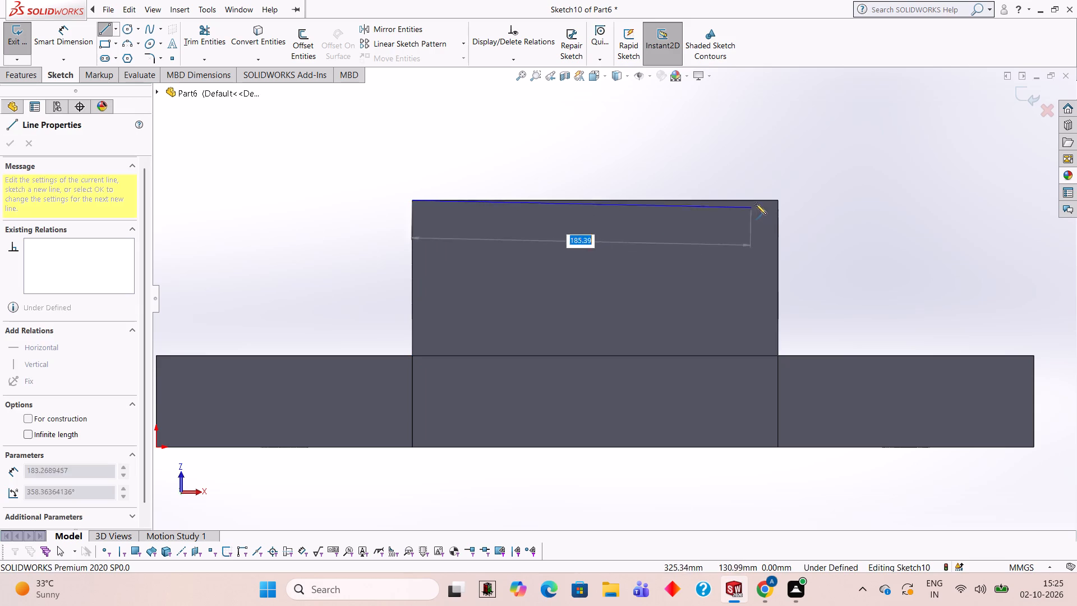
click(778, 200)
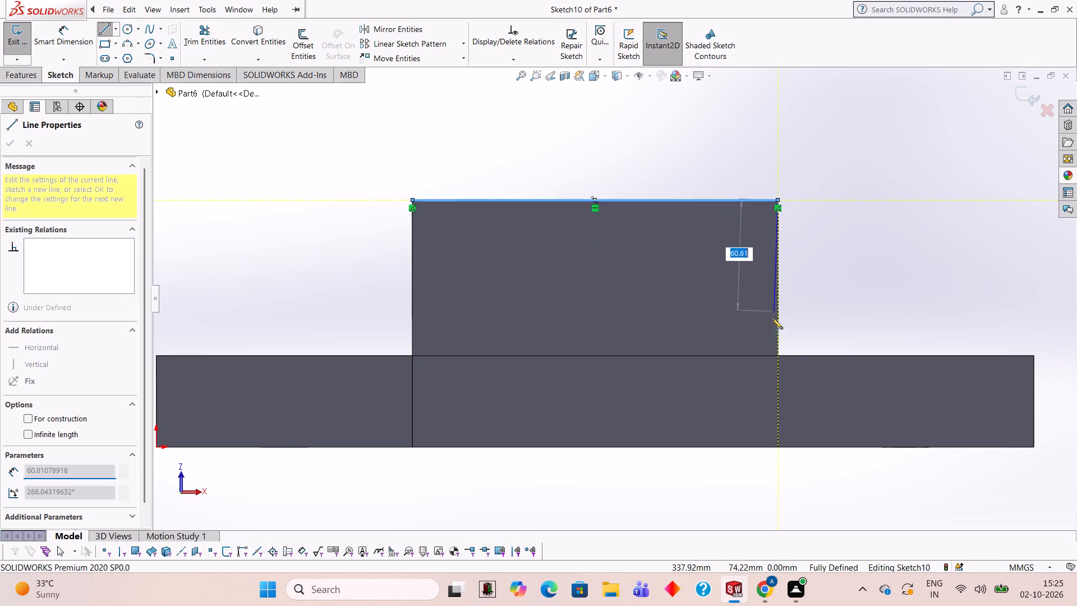
click(777, 355)
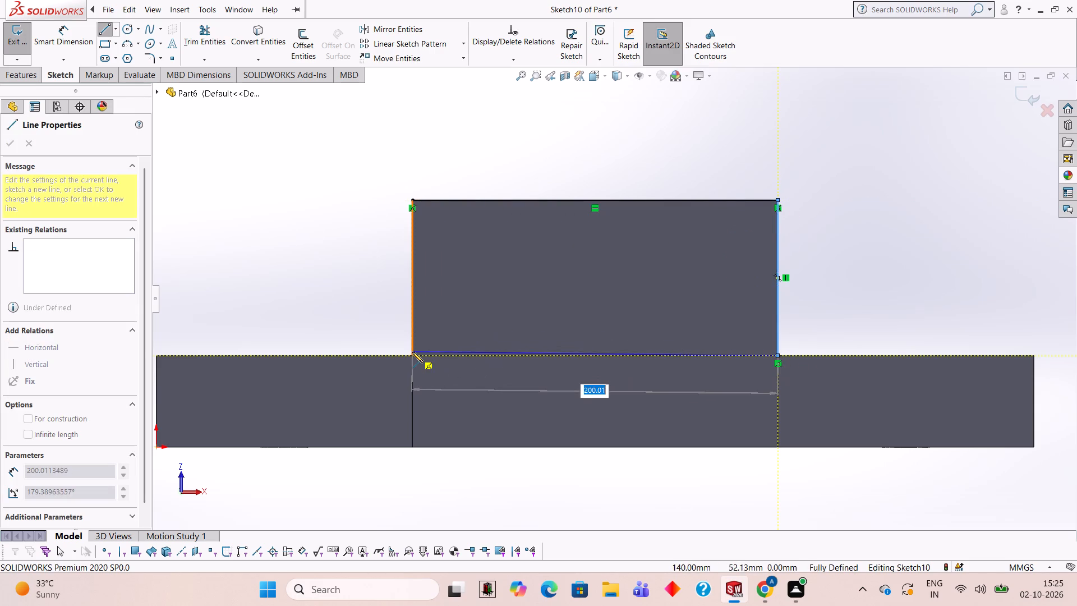
click(411, 355)
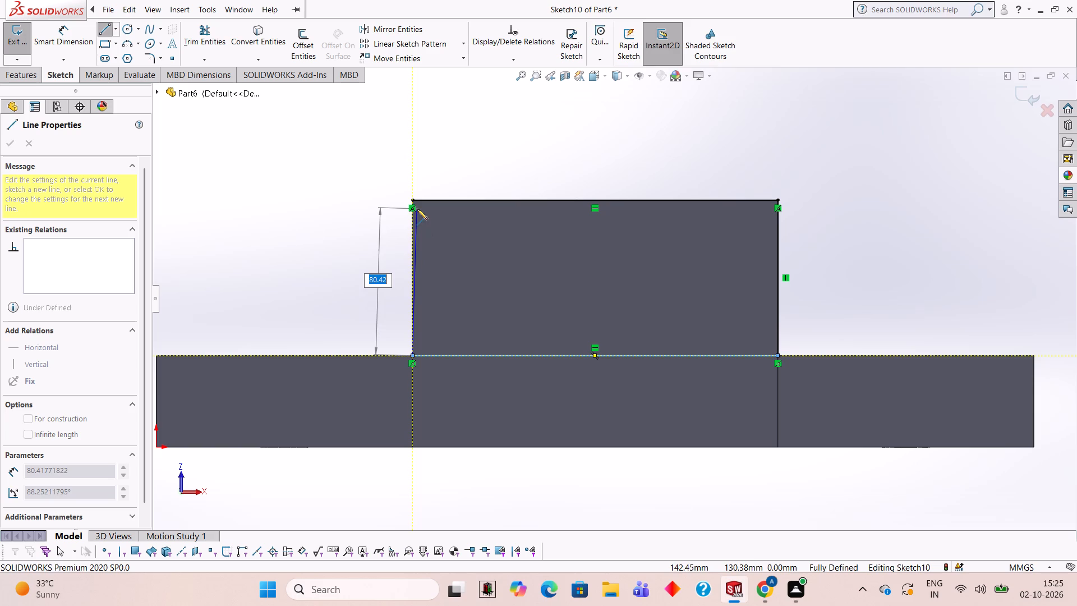
click(409, 200)
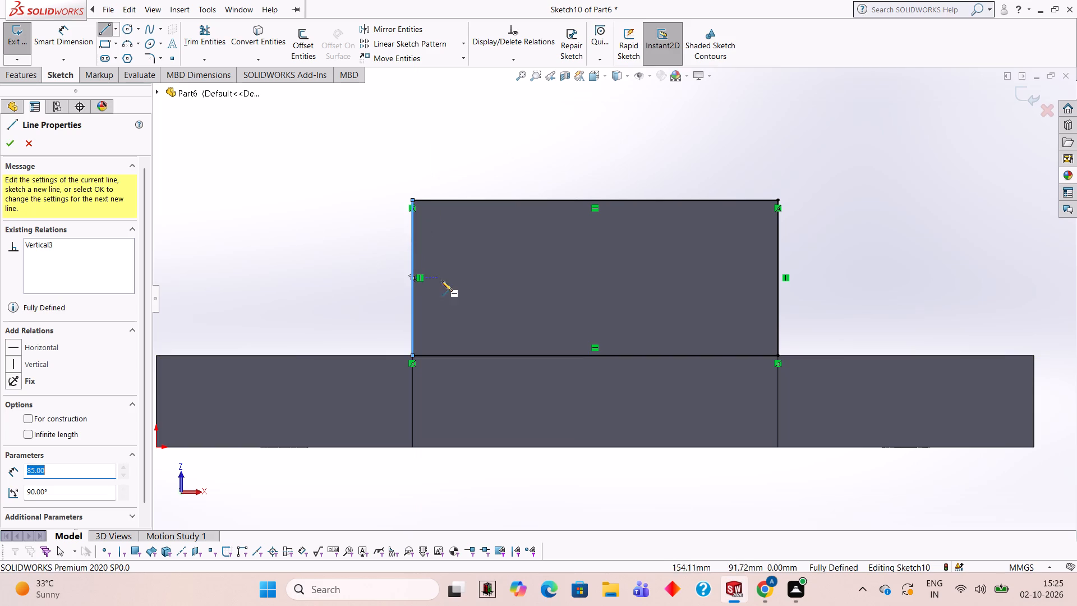
Cut-extrude the underside outline 10 mm blind up into the boss.
scroll(387, 255, down, 1)
middle_drag(387, 255, 407, 401)
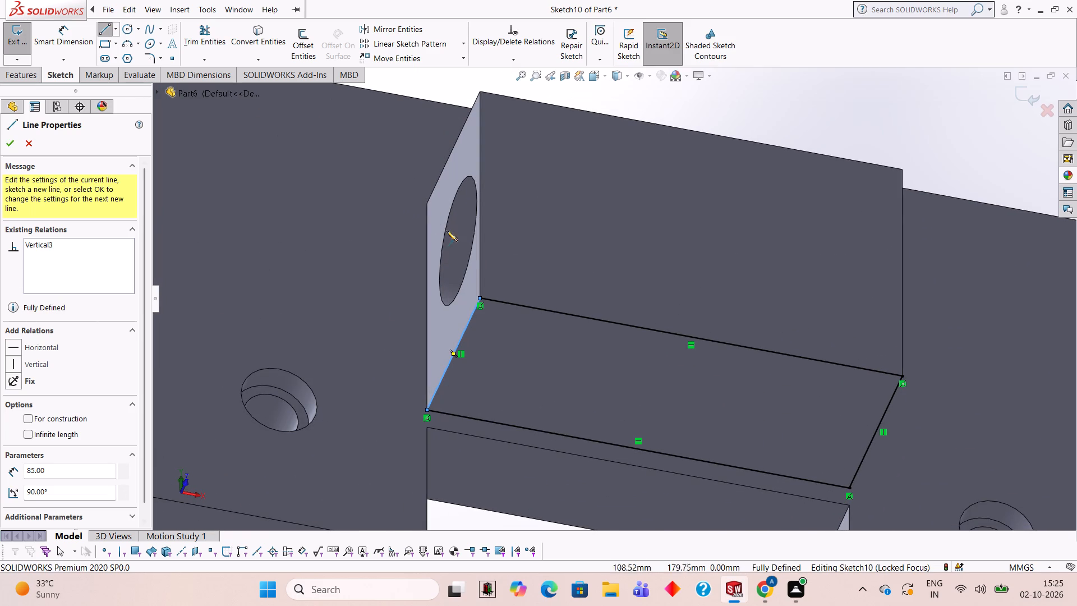
scroll(441, 224, up, 2)
middle_drag(427, 284, 461, 331)
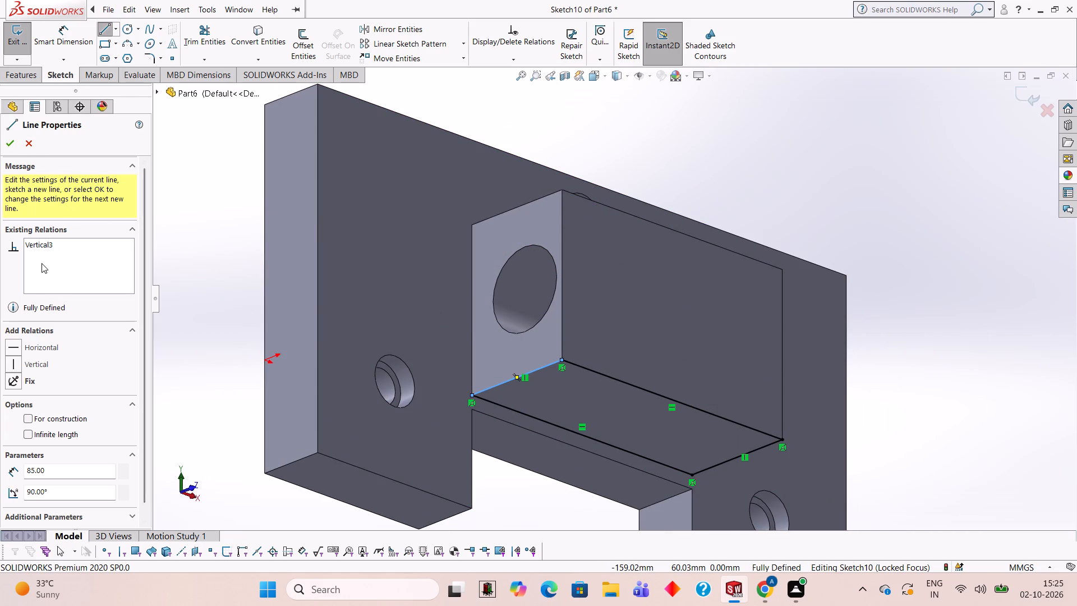
middle_drag(267, 284, 312, 328)
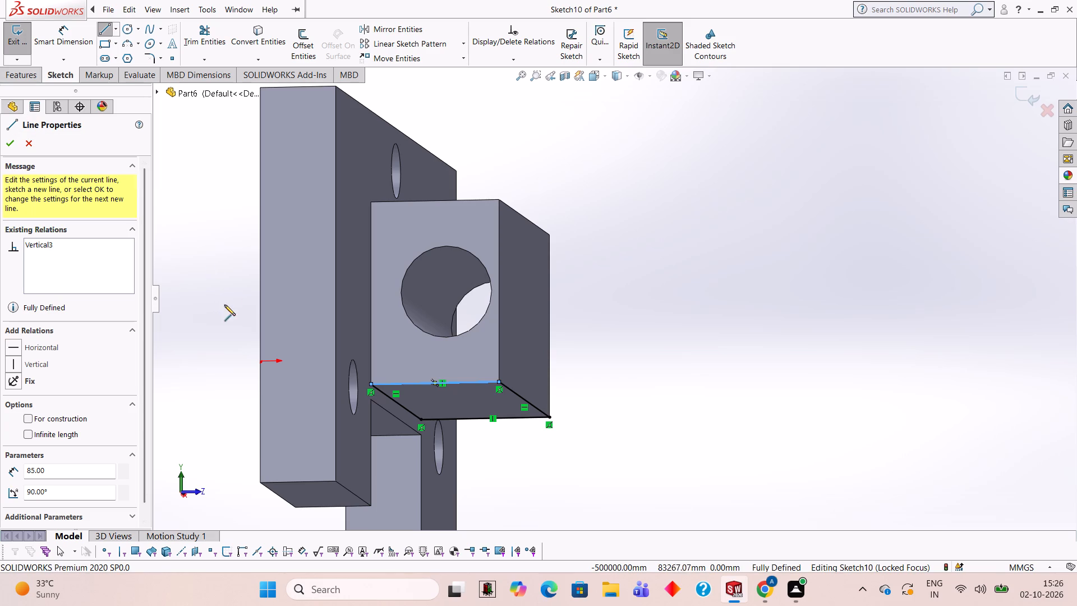
scroll(297, 226, up, 1)
middle_drag(297, 226, 312, 270)
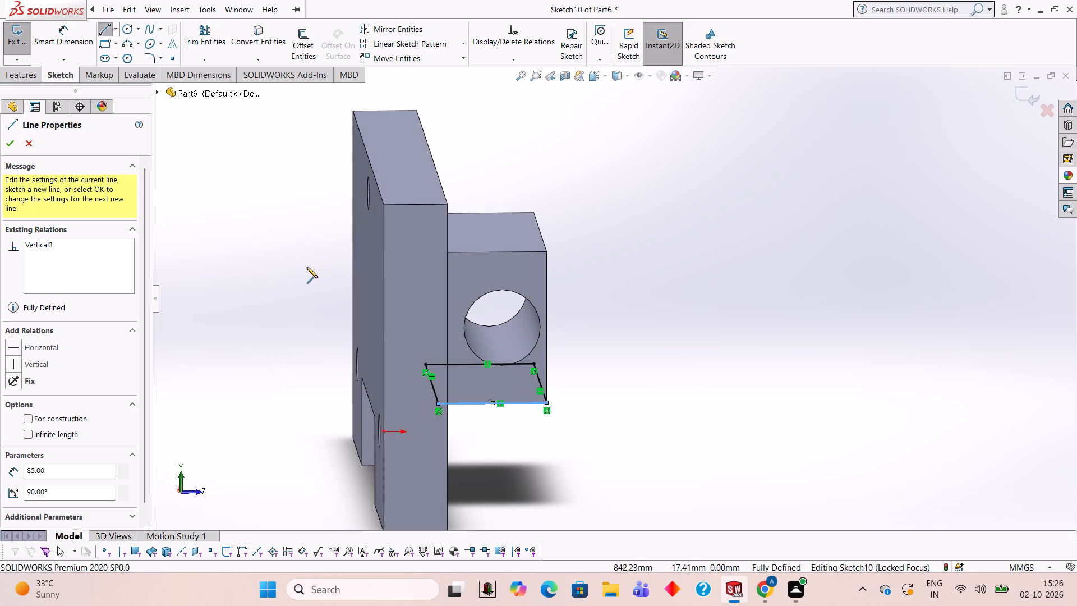
middle_drag(306, 265, 289, 243)
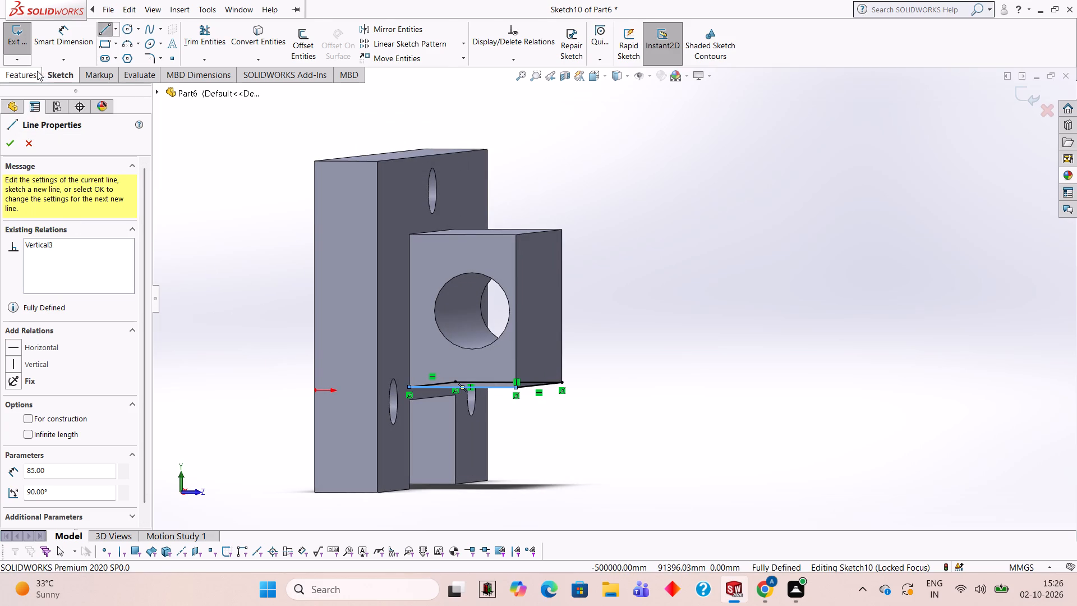
click(37, 71)
click(190, 43)
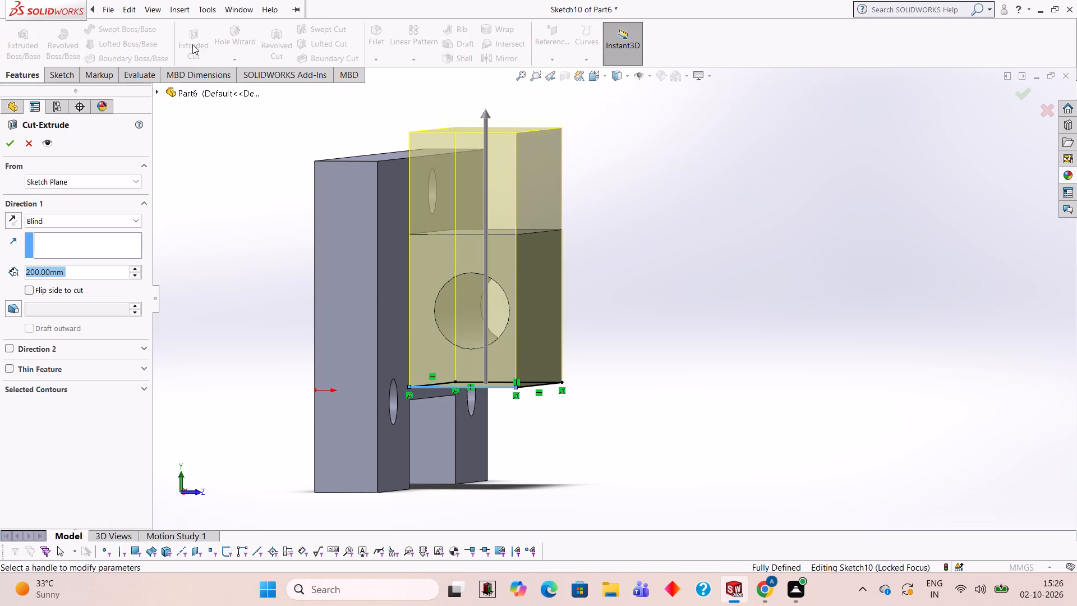
text(10)
key(Return)
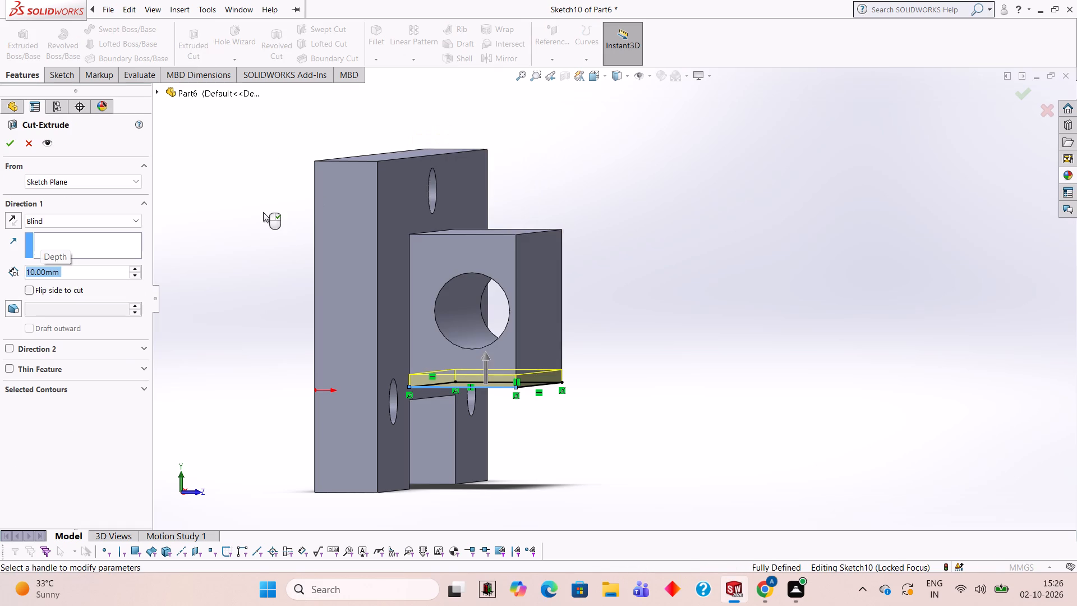
middle_drag(353, 305, 366, 293)
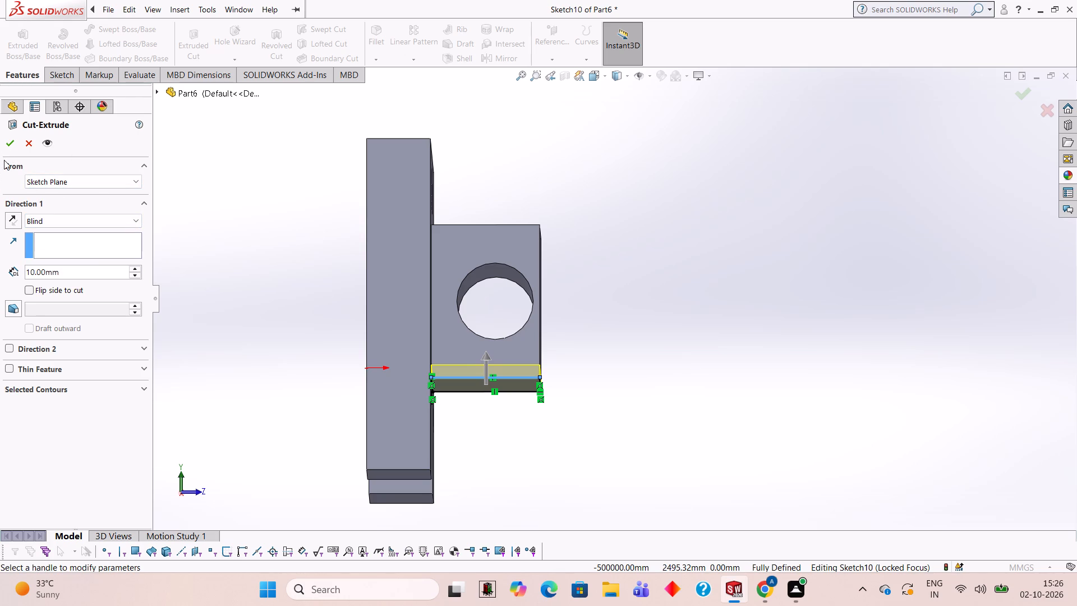
click(11, 140)
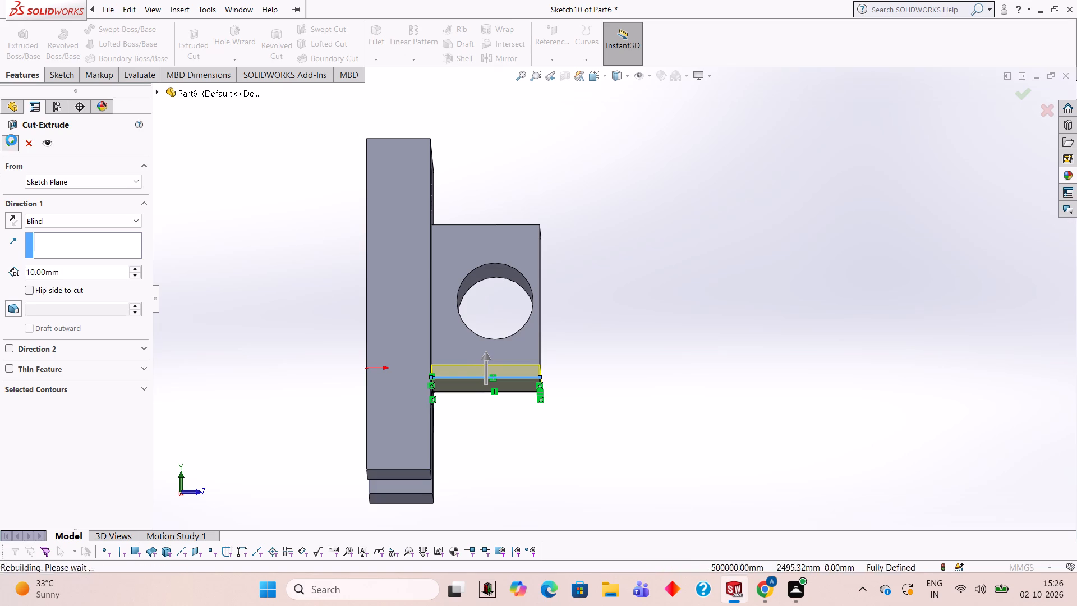
click(312, 256)
Start a new sketch on the boss's upper face, viewed normal to the face.
middle_drag(305, 246, 299, 285)
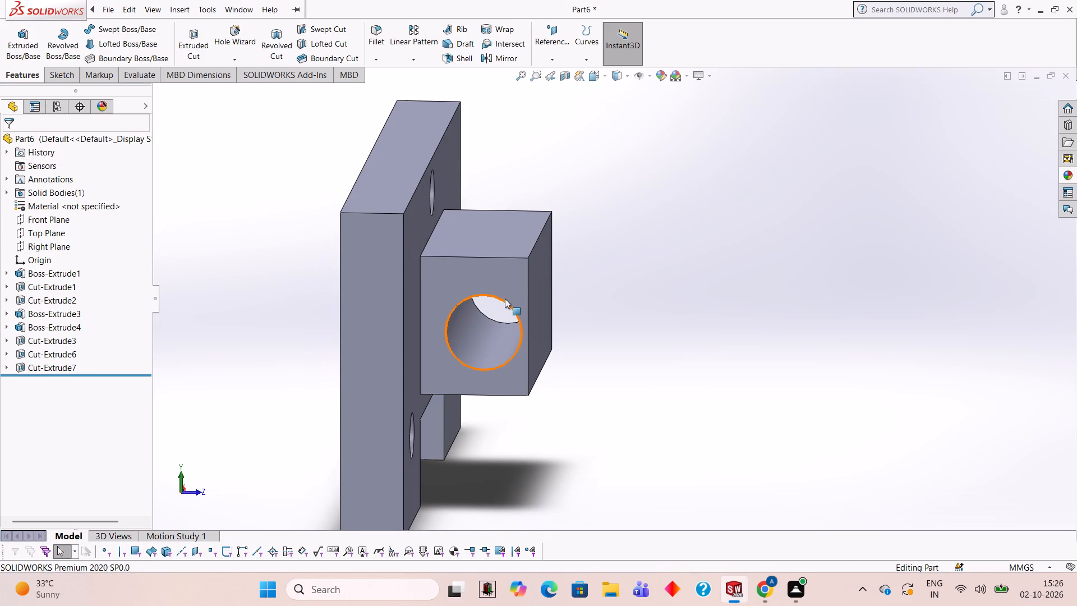
middle_drag(410, 285, 419, 259)
middle_drag(414, 252, 404, 318)
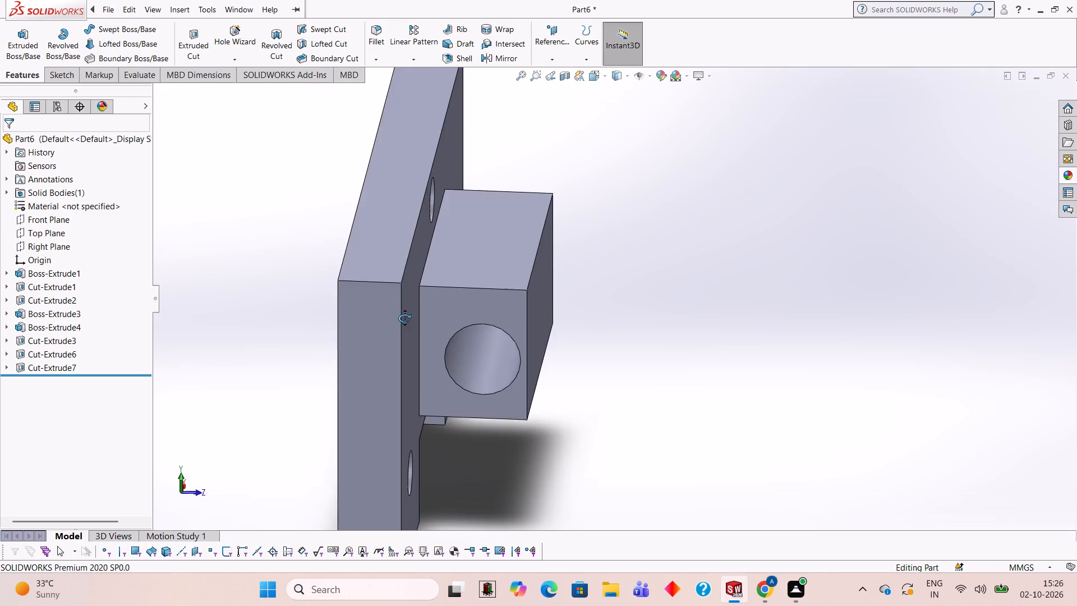
middle_drag(404, 318, 536, 529)
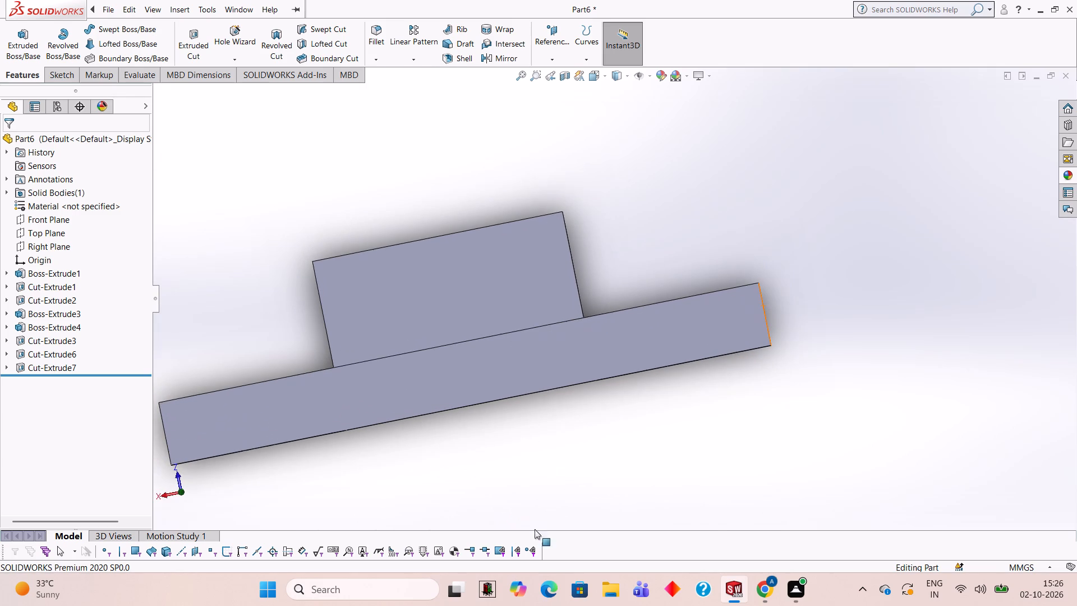
click(412, 308)
click(458, 267)
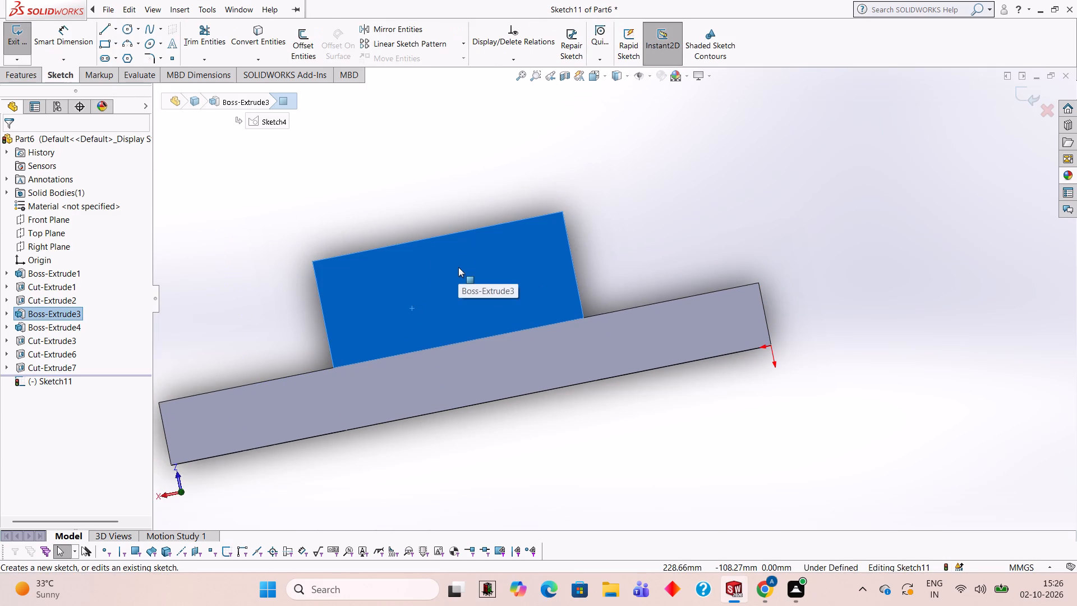
key(ctrl+8)
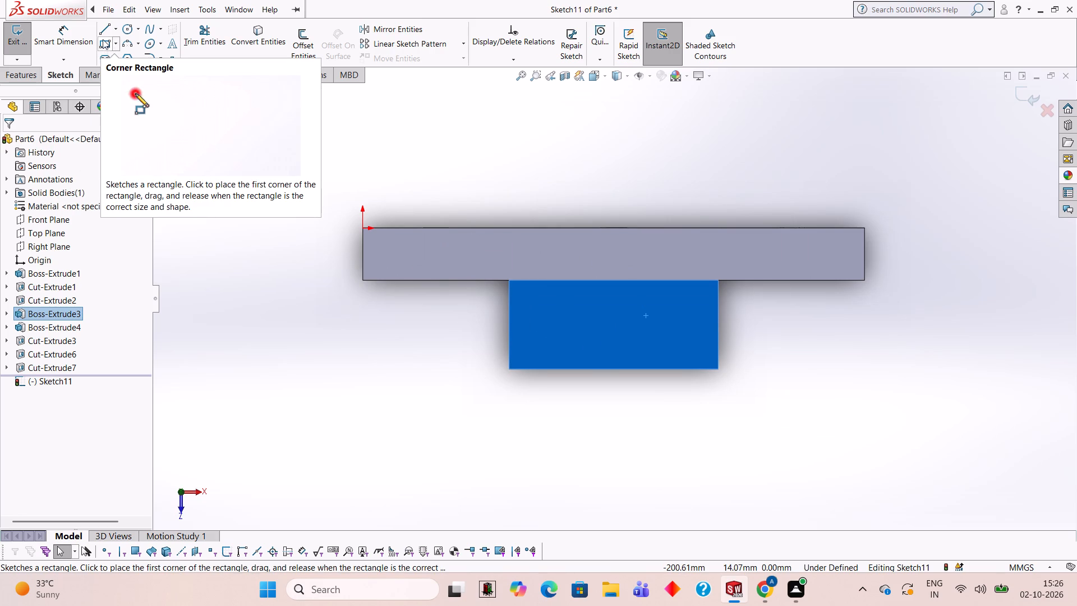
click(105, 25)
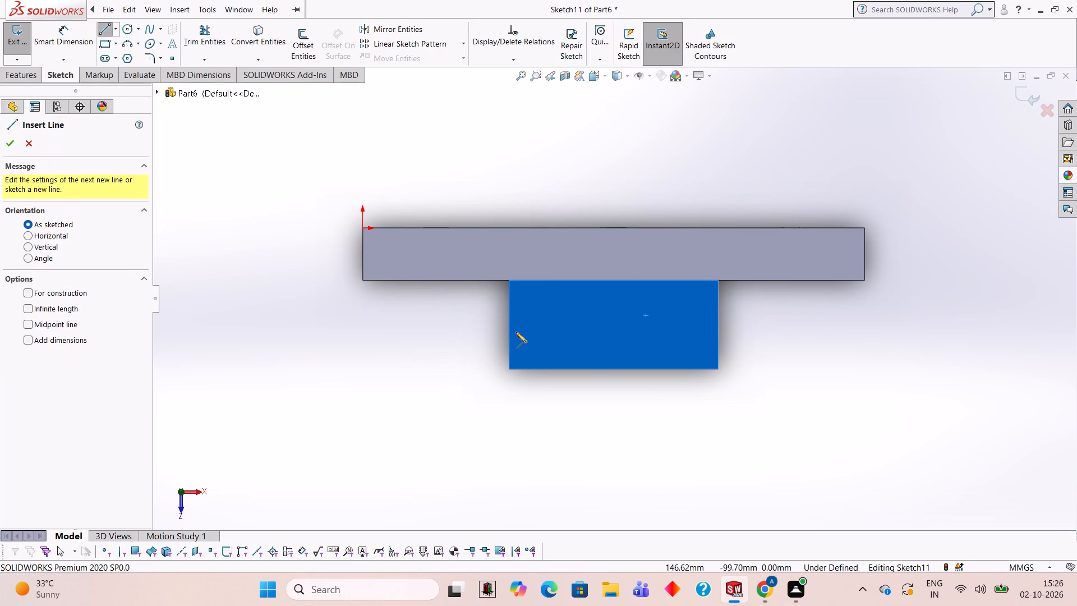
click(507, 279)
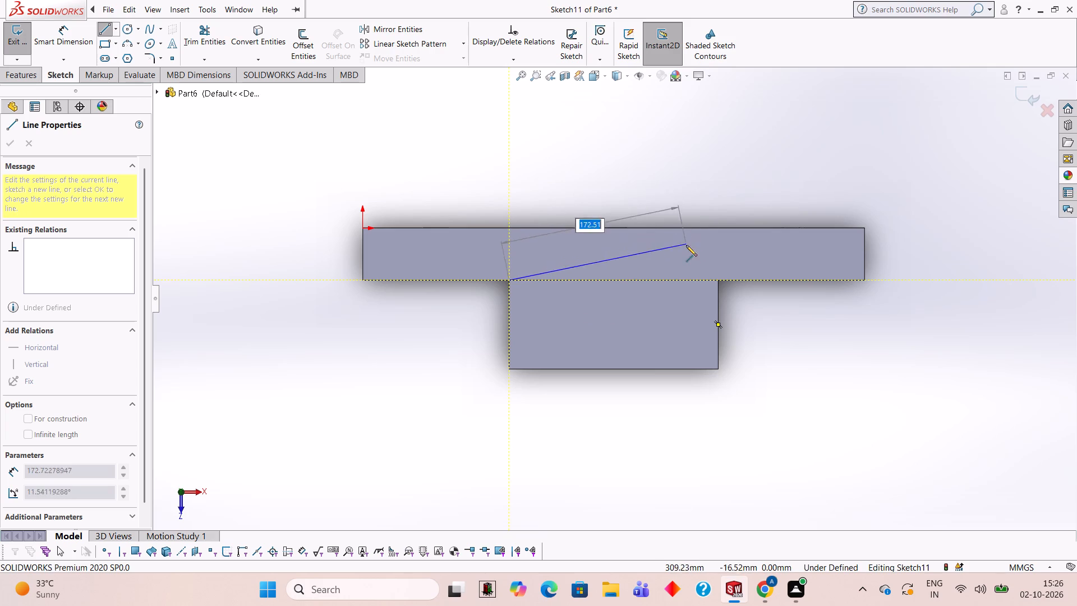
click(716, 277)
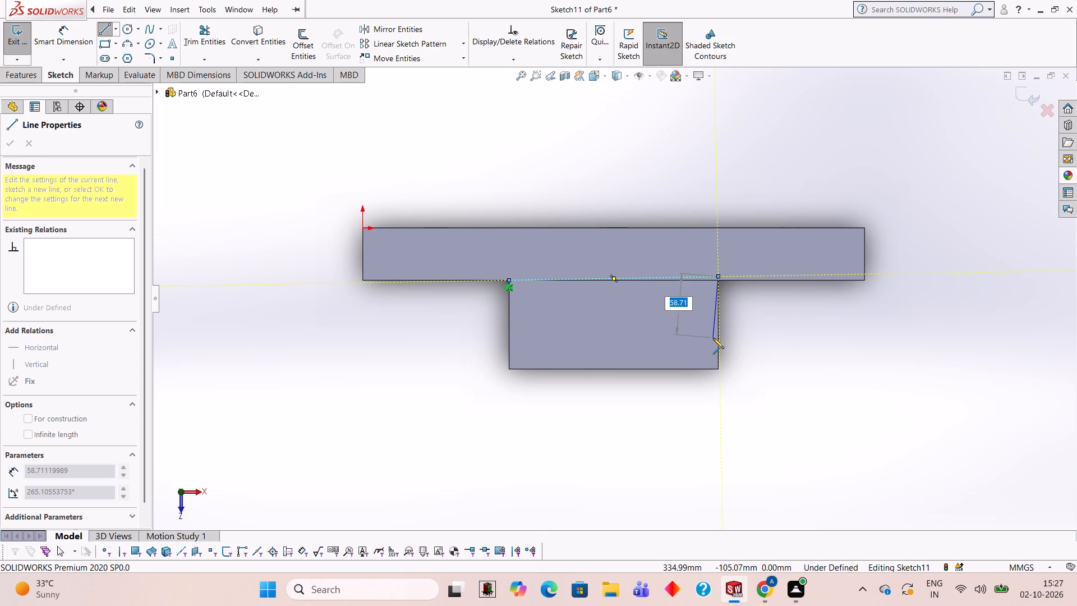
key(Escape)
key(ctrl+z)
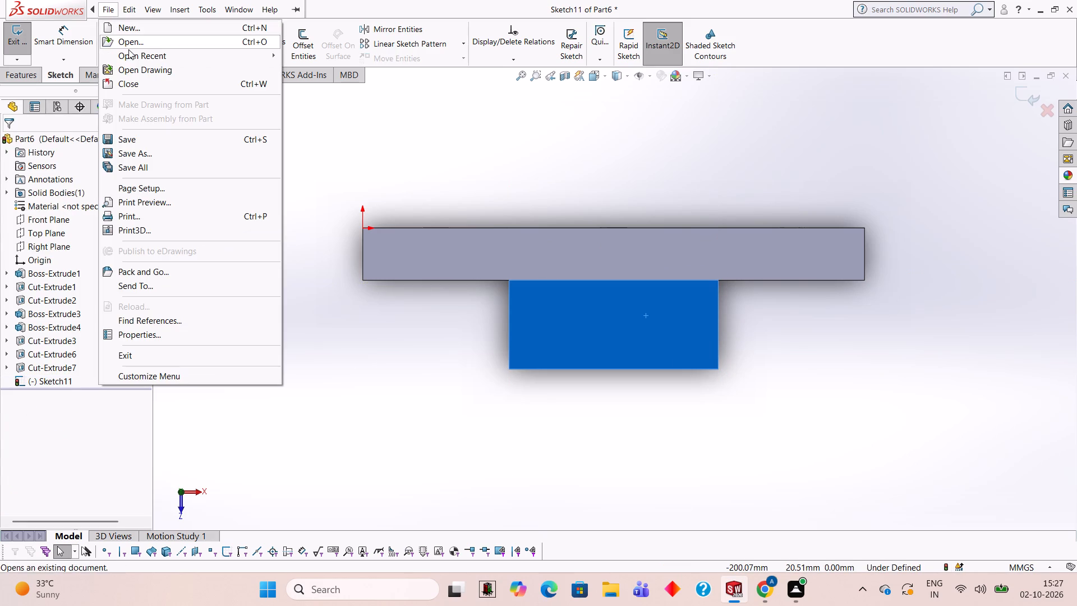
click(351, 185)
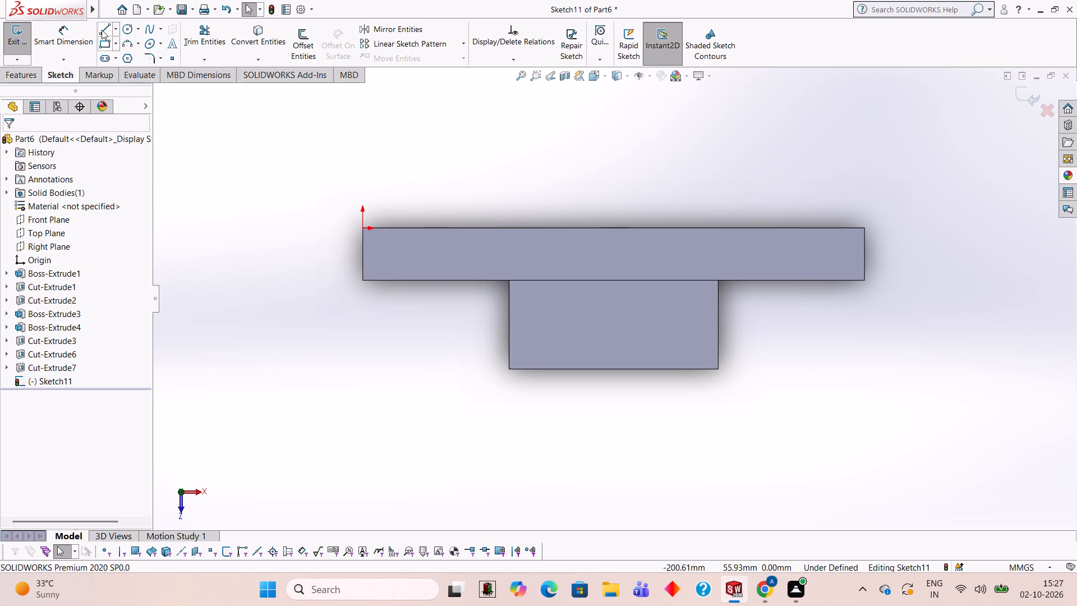
Sketch a closed four-line outline, 85 mm deep, tracing the edges of the boss's upper face from its corner at the plate.
click(102, 30)
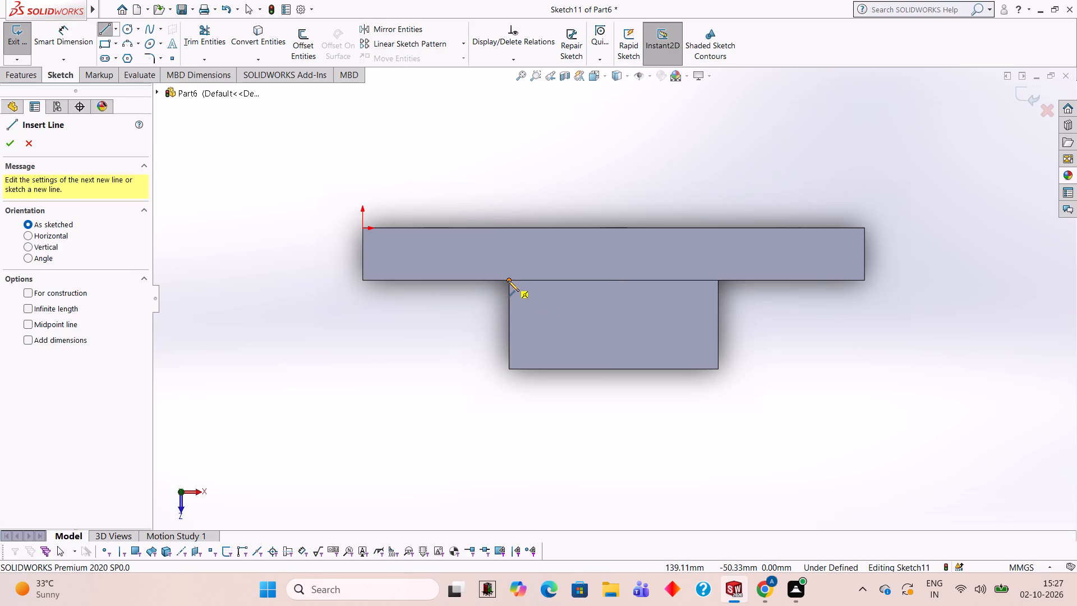
click(508, 281)
click(717, 281)
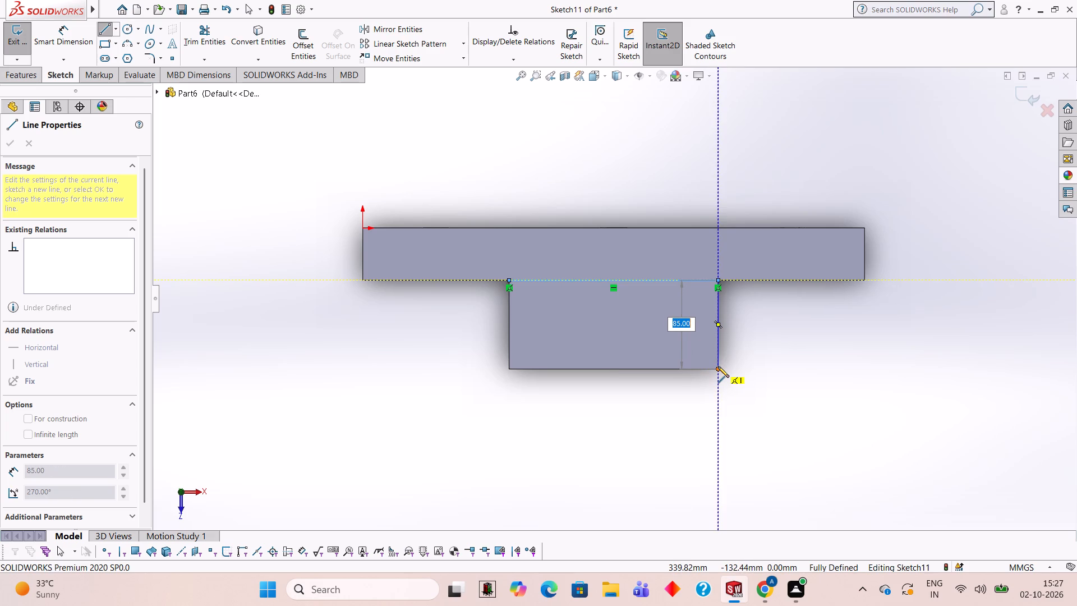
click(718, 368)
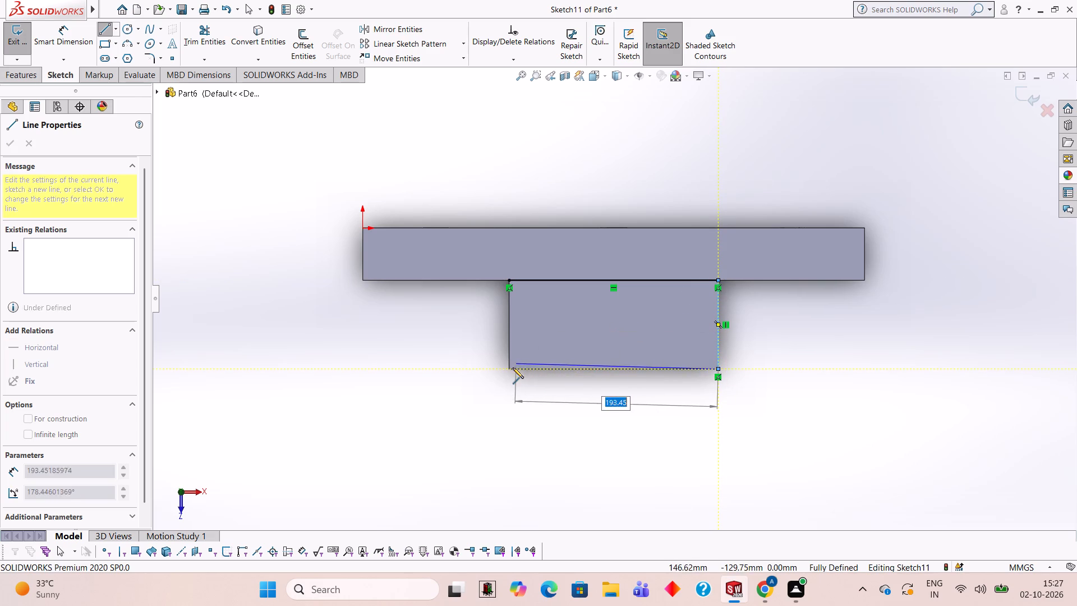
click(508, 366)
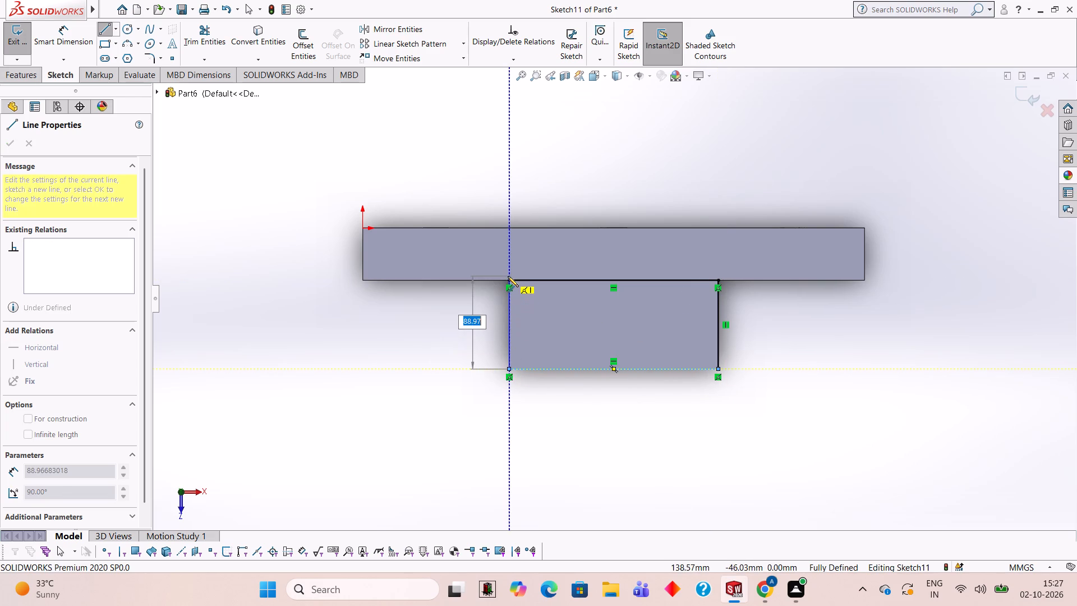
click(508, 281)
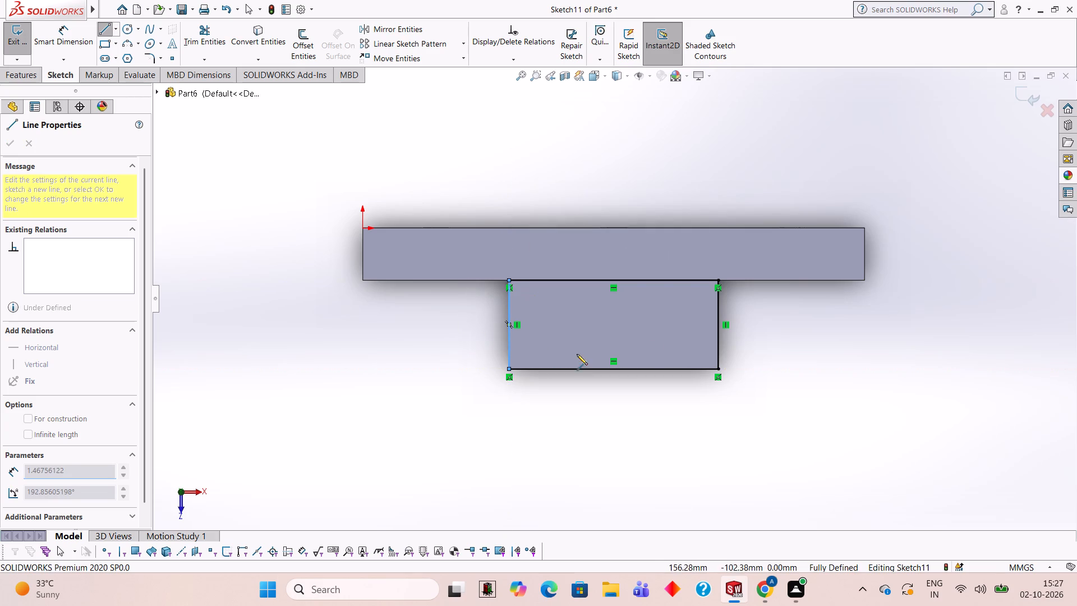
Cut-extrude the outline on the boss's upper face 10 mm blind down into the boss.
middle_drag(742, 415, 721, 234)
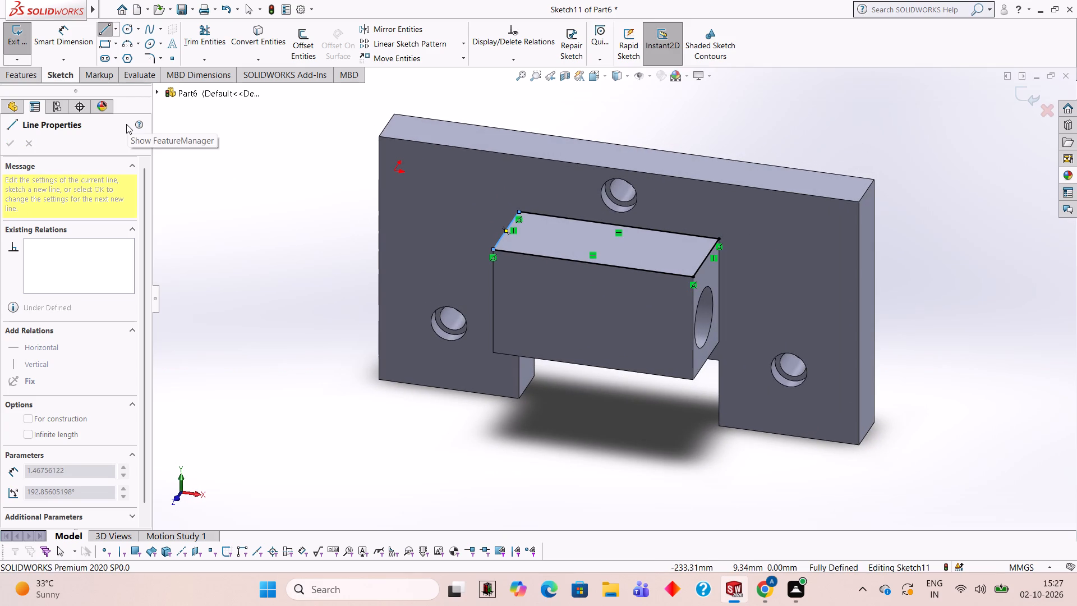
click(18, 75)
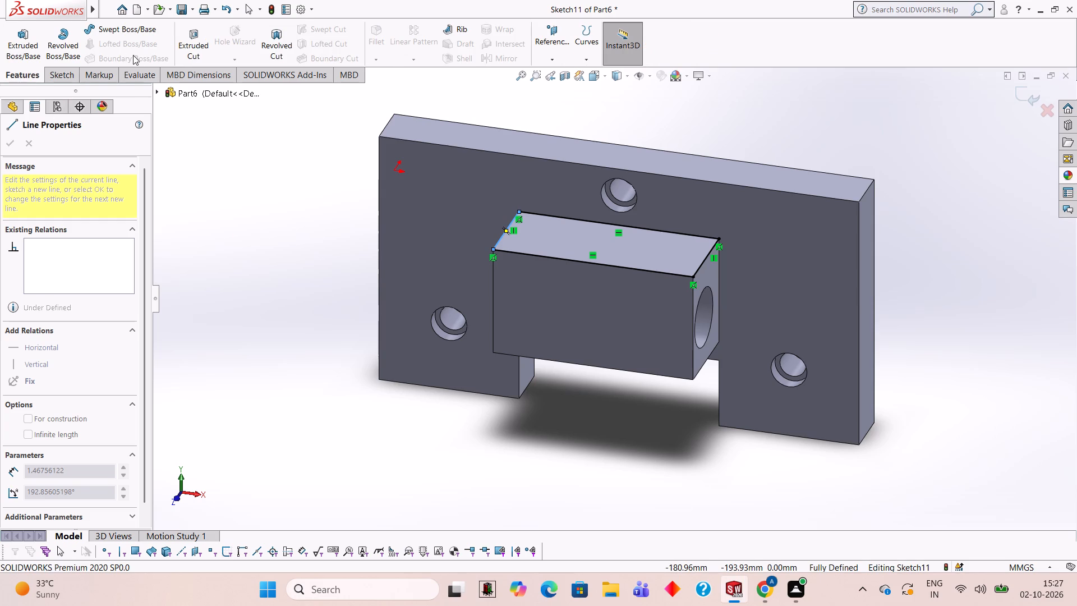
click(199, 51)
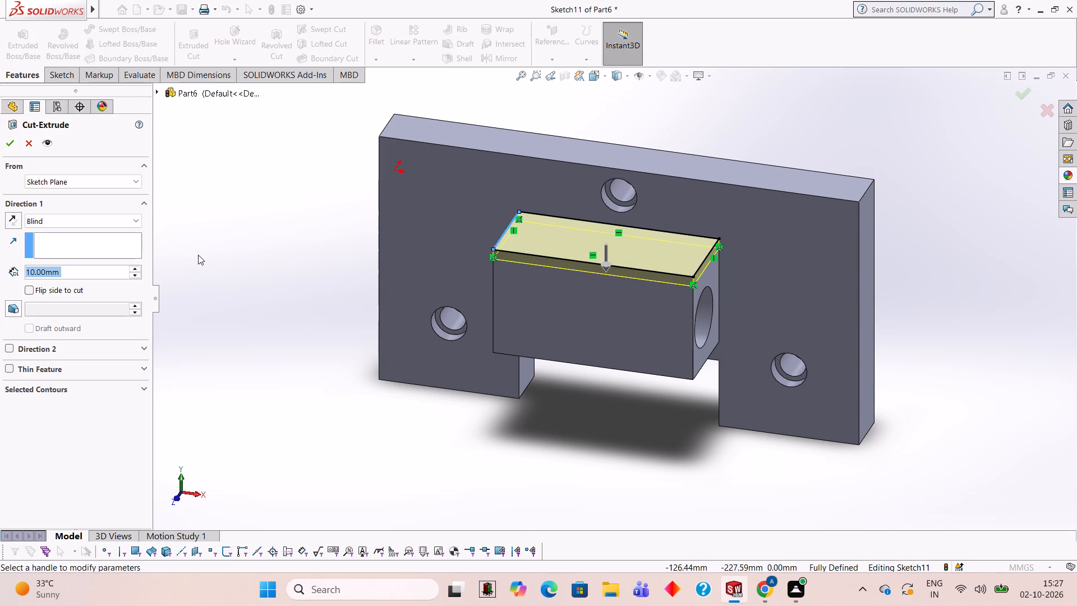
click(11, 145)
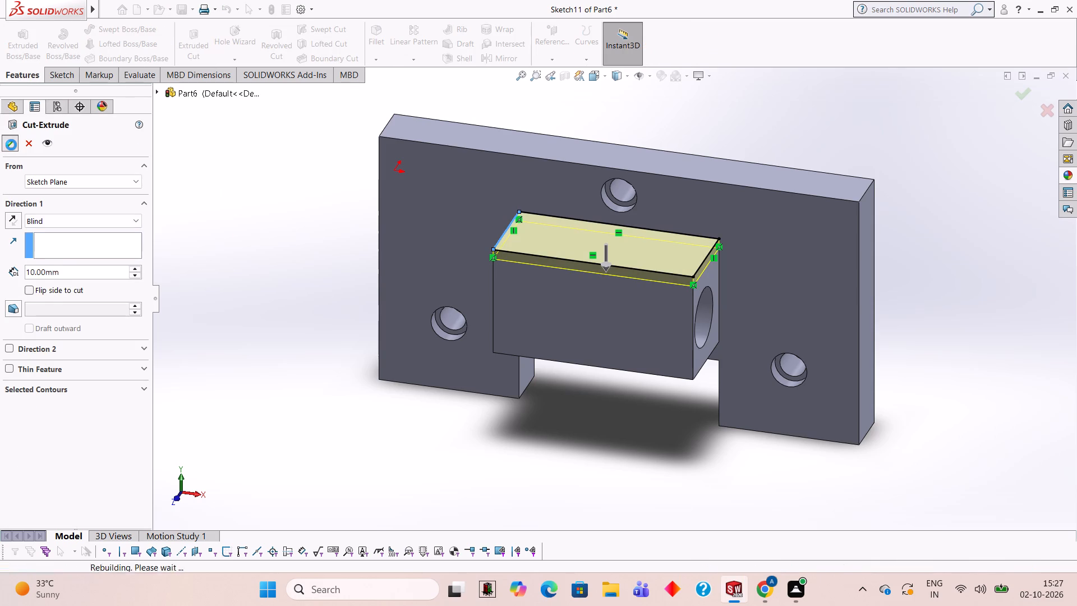
click(319, 201)
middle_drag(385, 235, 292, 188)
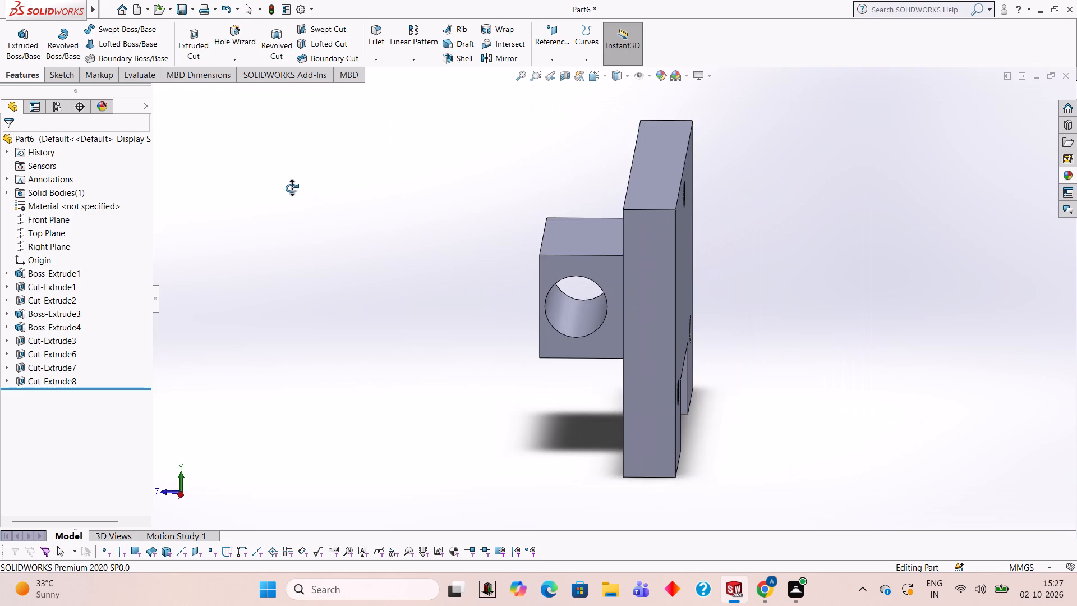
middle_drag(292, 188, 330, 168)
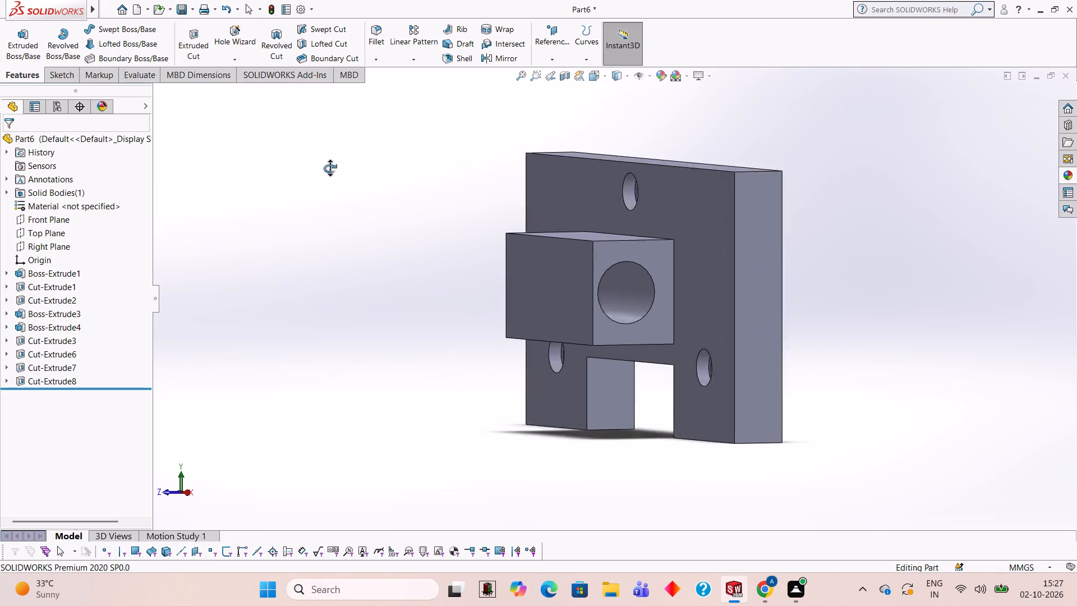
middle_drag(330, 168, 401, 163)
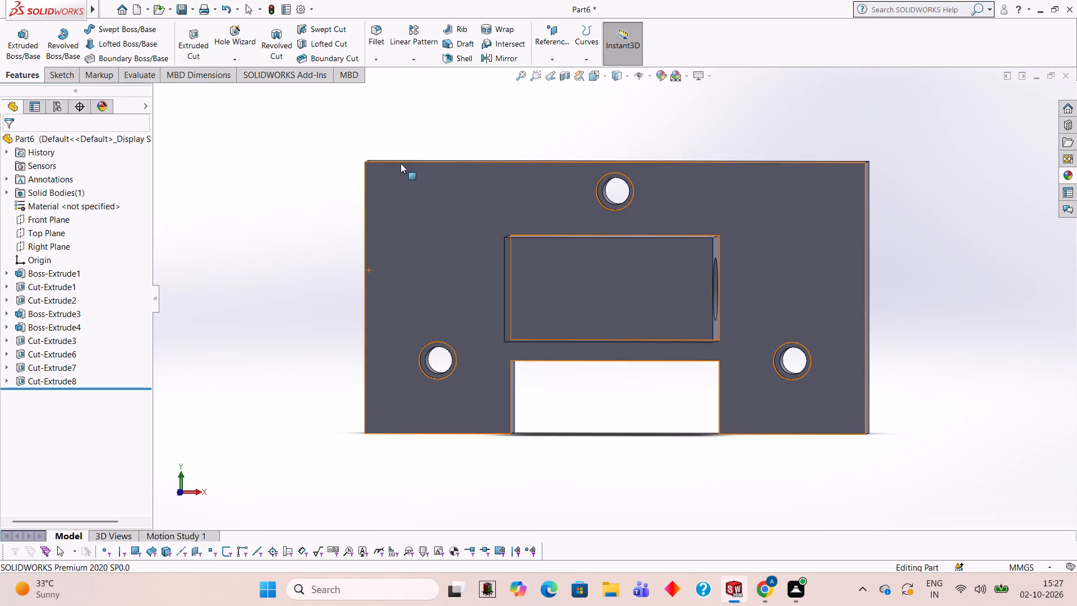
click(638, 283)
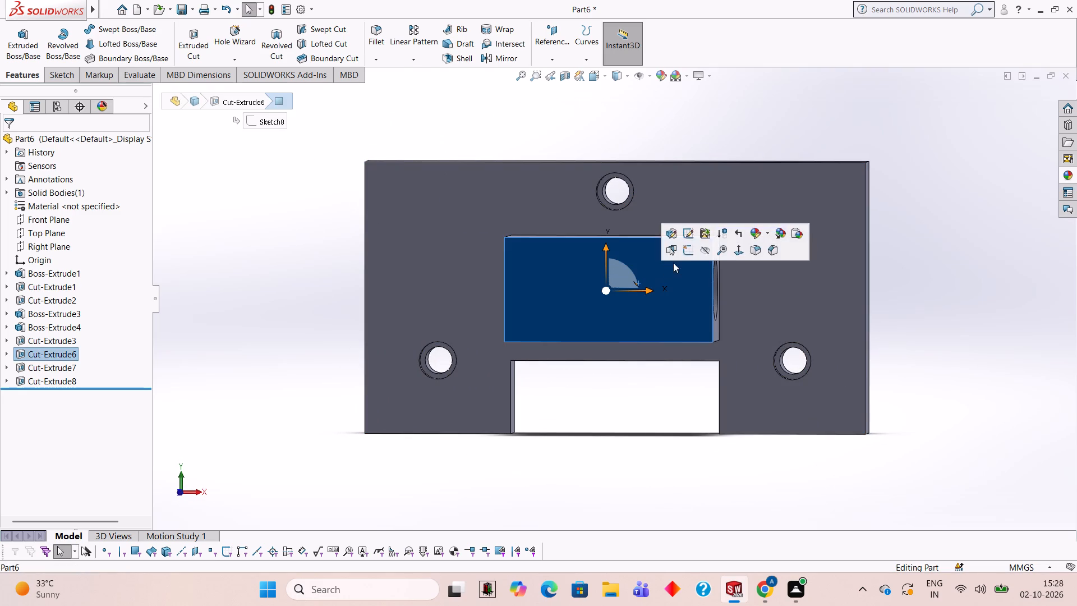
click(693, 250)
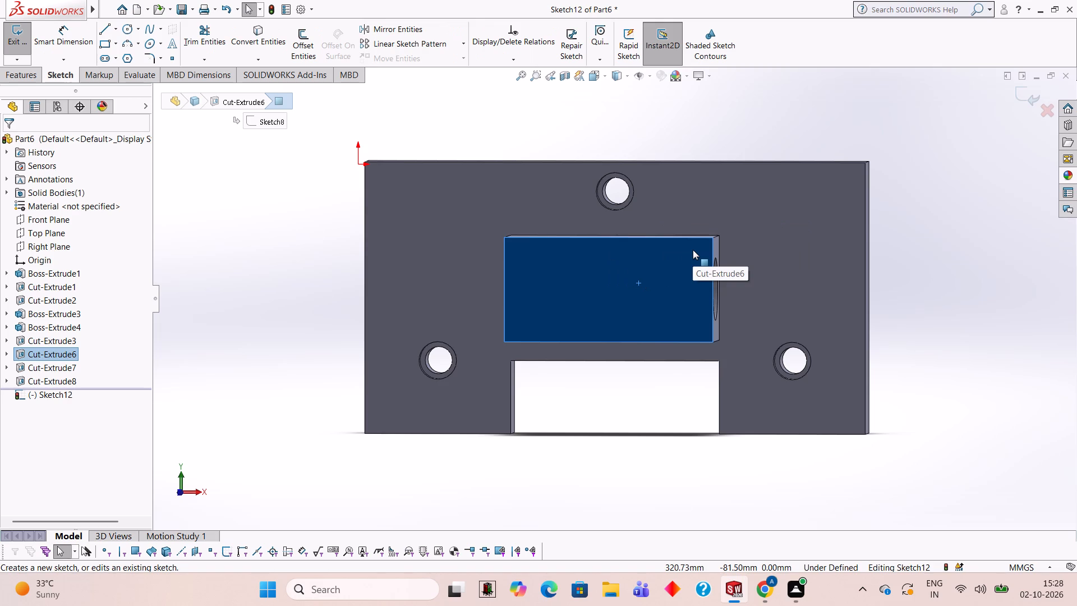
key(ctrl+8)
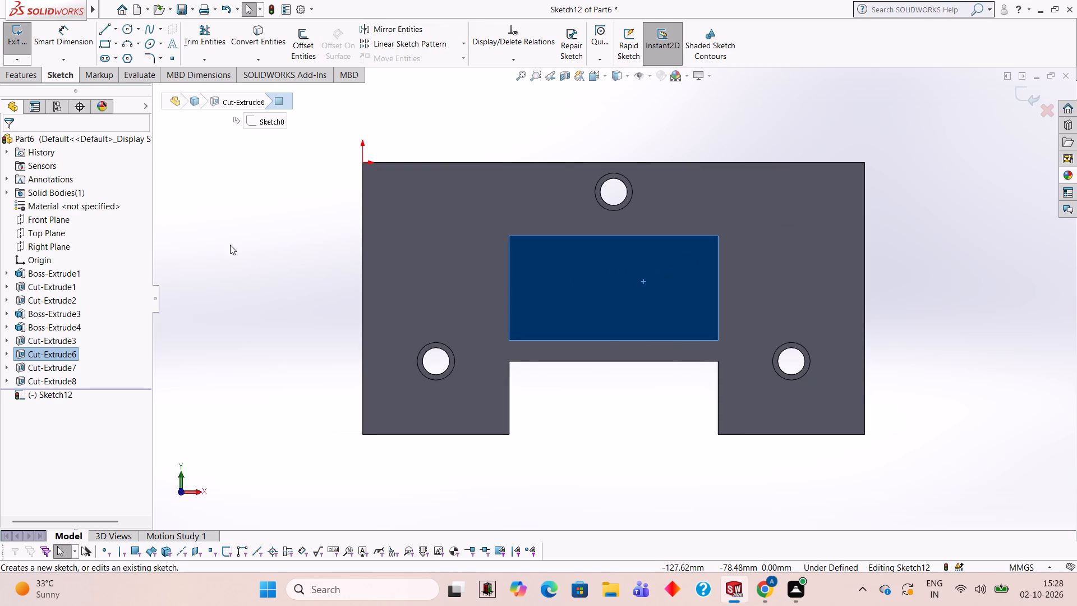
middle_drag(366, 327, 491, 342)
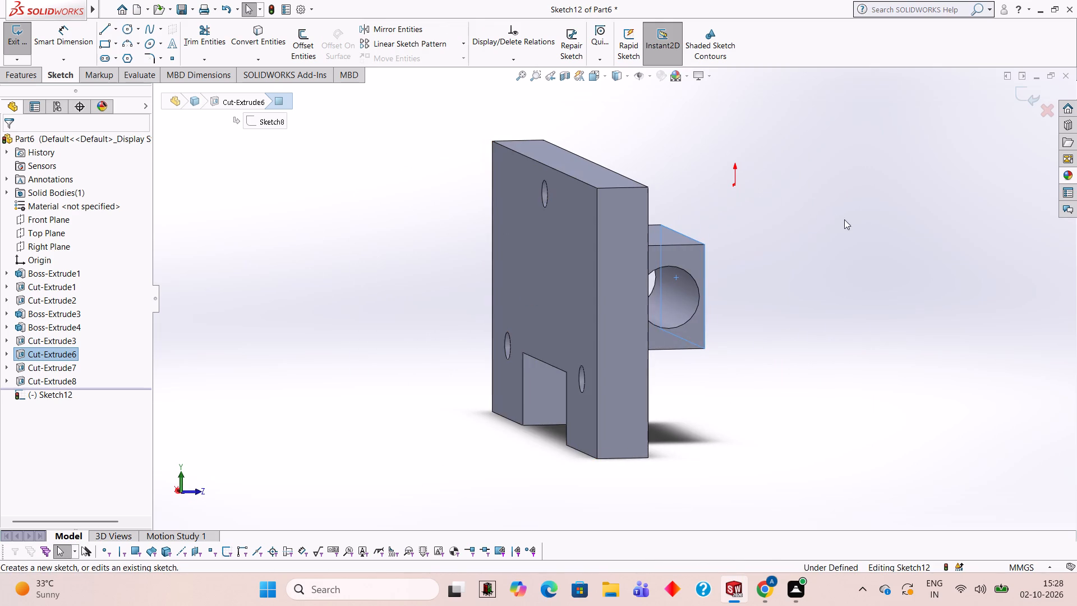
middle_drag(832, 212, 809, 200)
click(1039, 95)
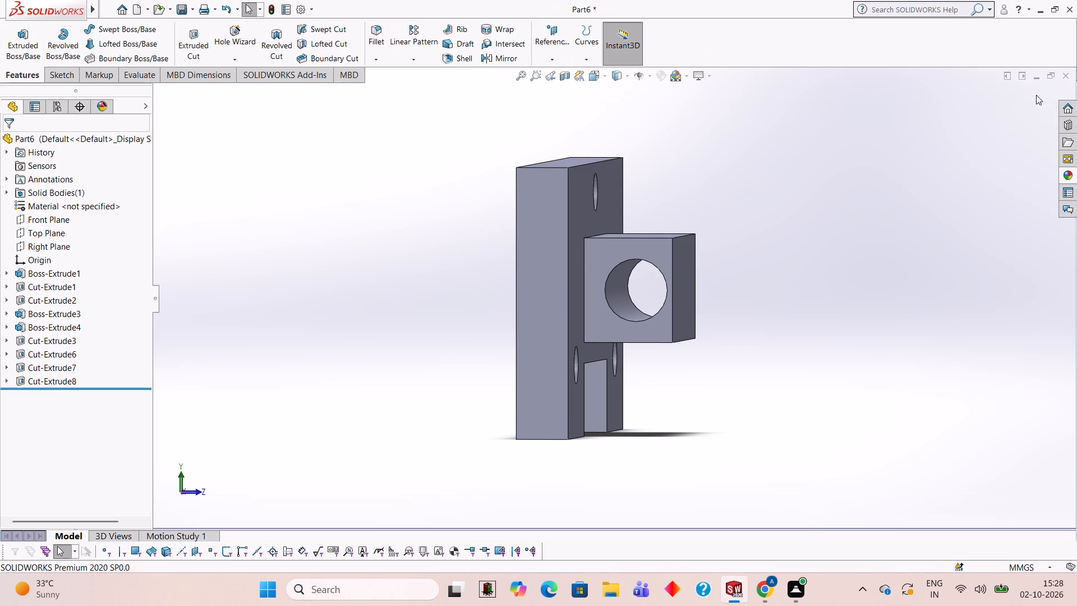
Start a new sketch on the boss's bored side face, viewed normal to the face.
click(597, 259)
click(645, 229)
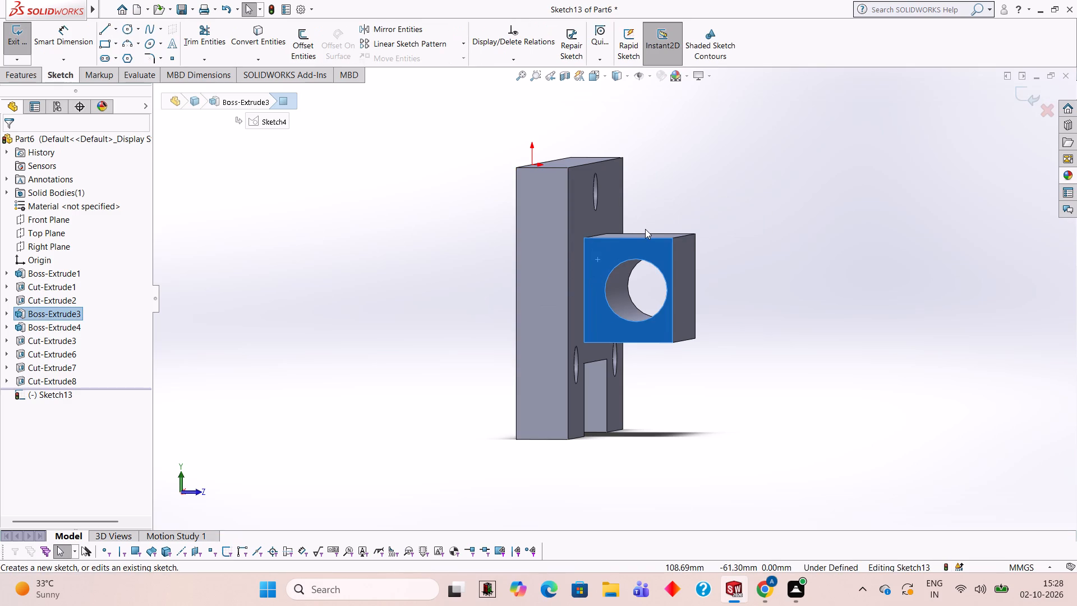
key(ctrl+8)
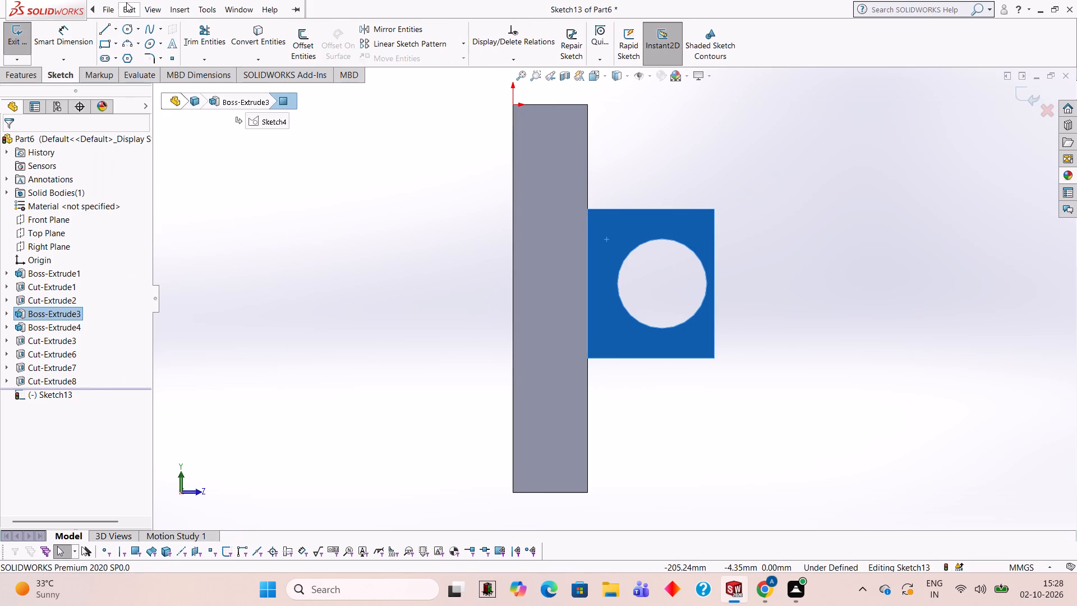
Draw a 20 mm horizontal line outward from the boss's upper outer corner, followed by a 20 mm vertical line downward.
click(102, 34)
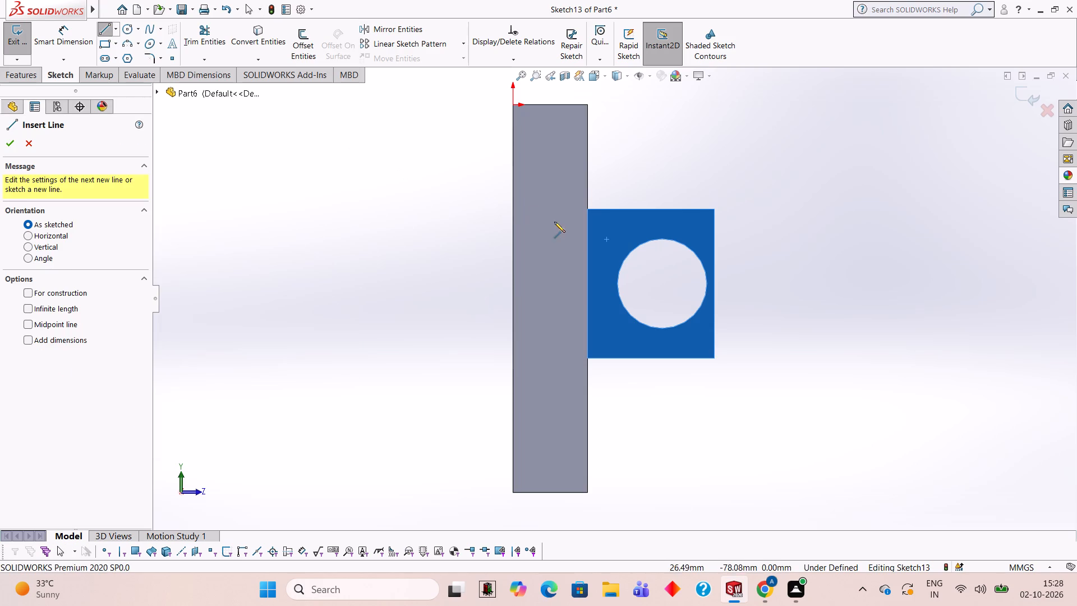
click(714, 207)
text(20)
key(Return)
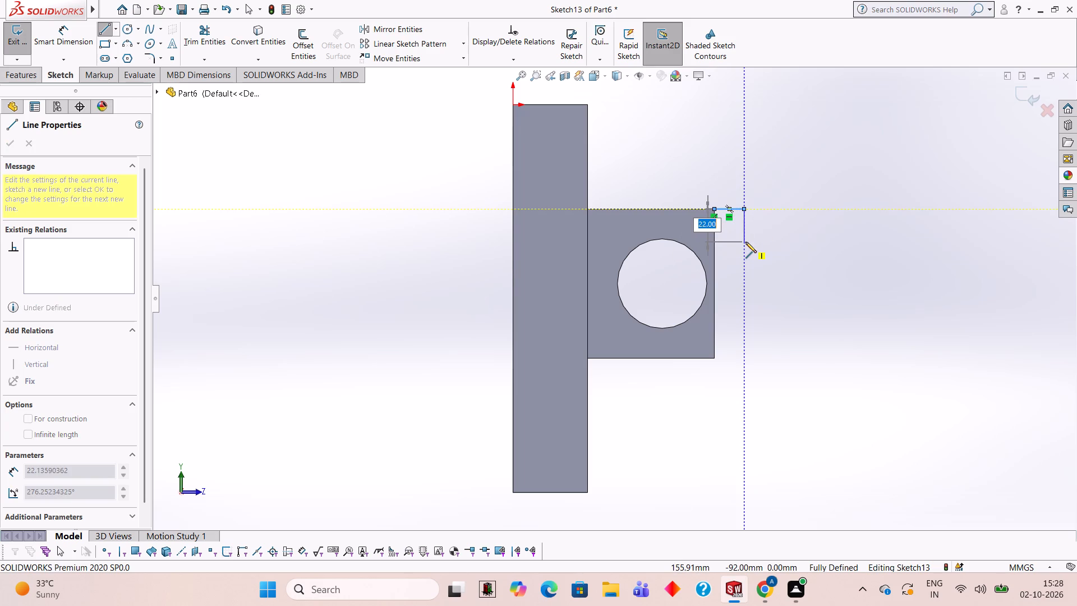
text(20)
key(Return)
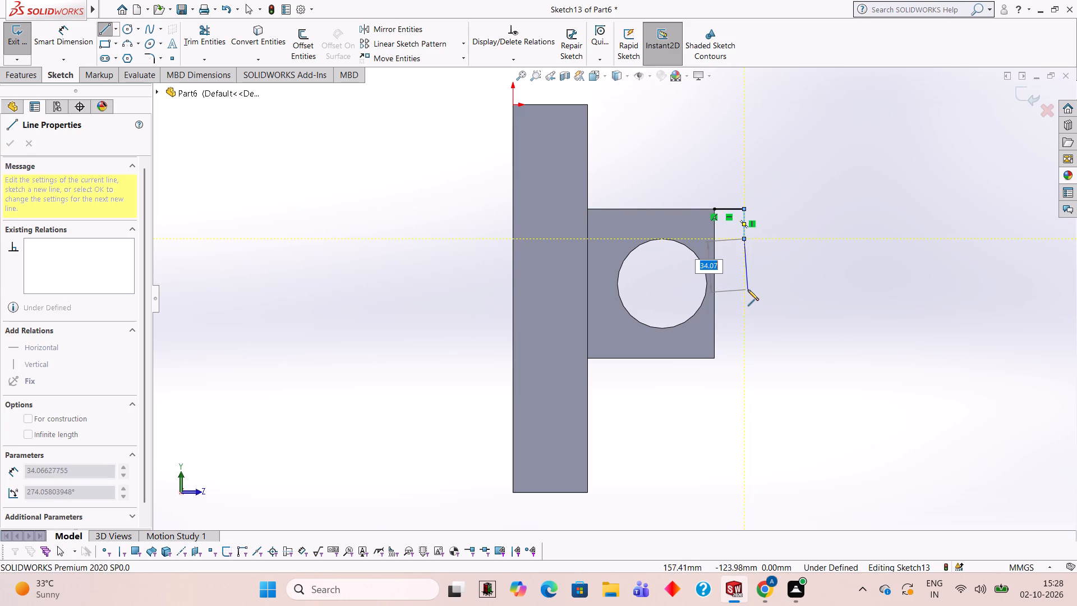
key(Escape)
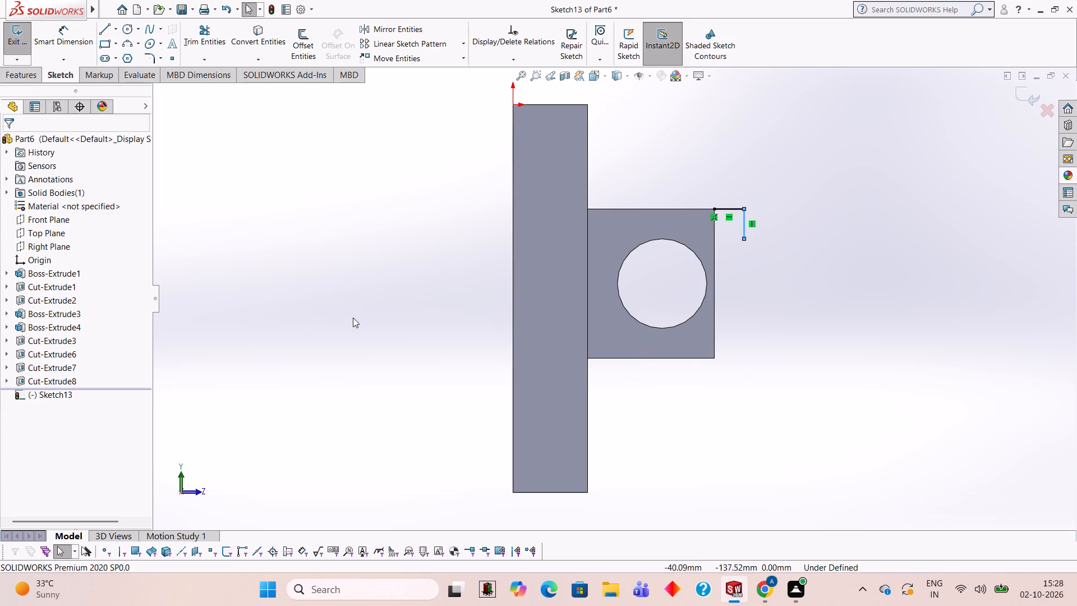
Sketch a triangle at the boss's lower outer corner with a 20 mm horizontal leg outward, a 20 mm vertical leg upward and a closing diagonal.
click(107, 33)
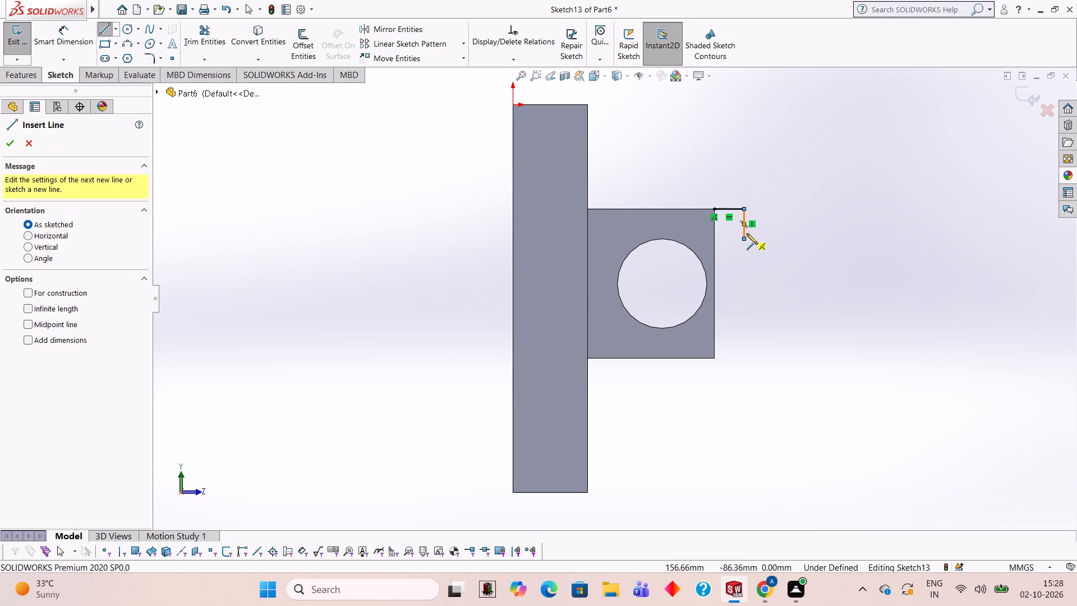
click(715, 356)
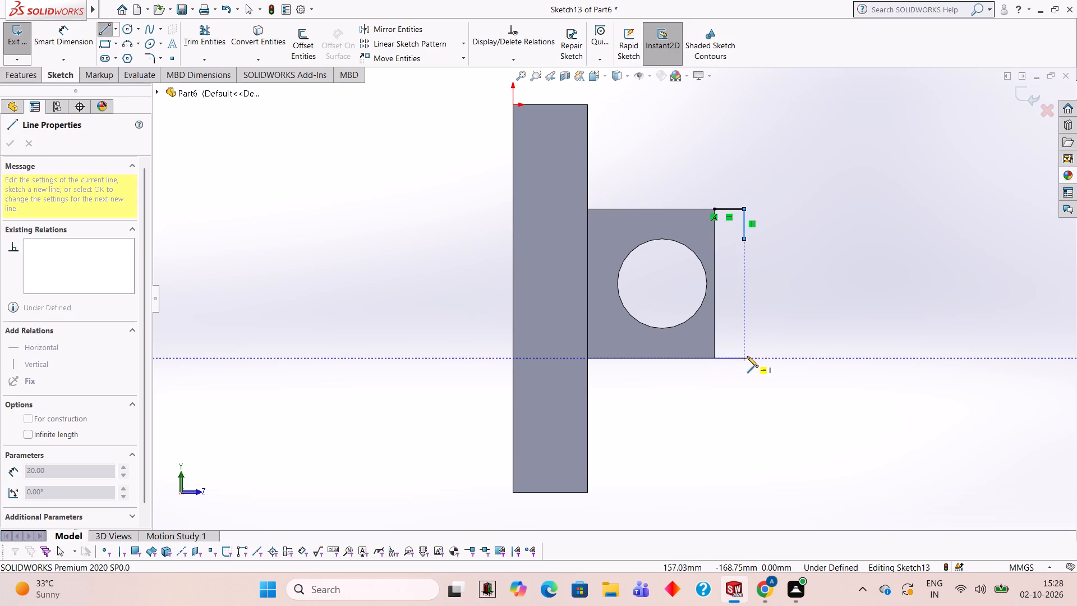
text(20)
key(Return)
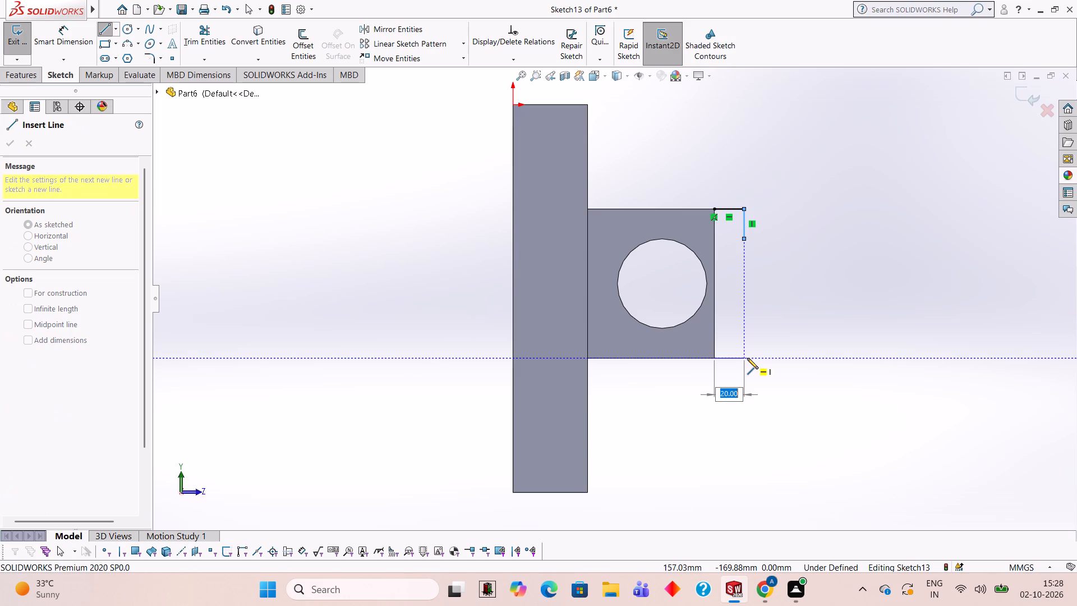
text(20)
key(Return)
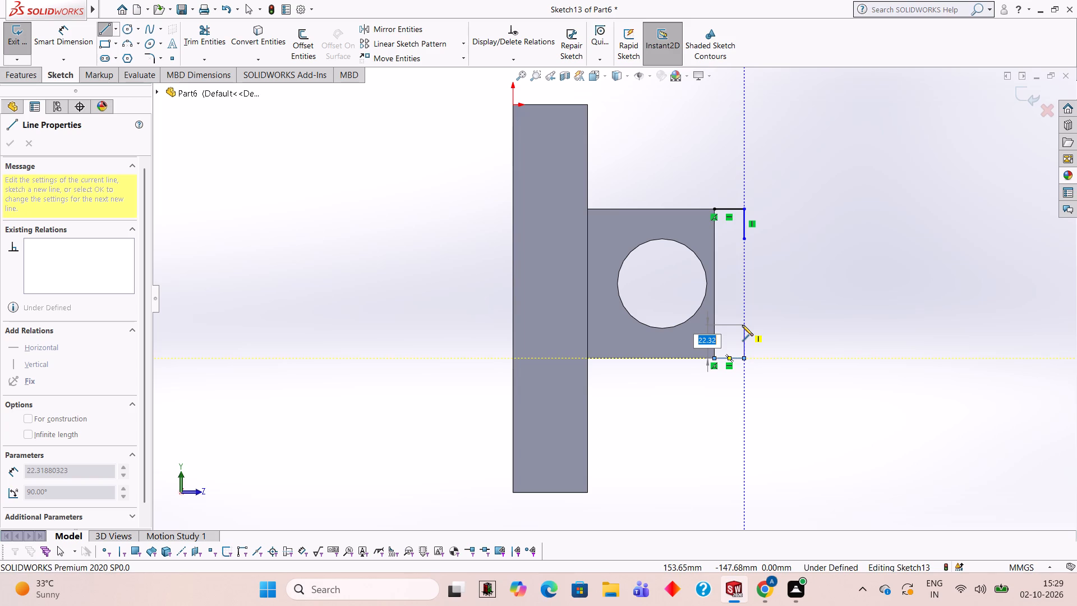
text(20)
key(Return)
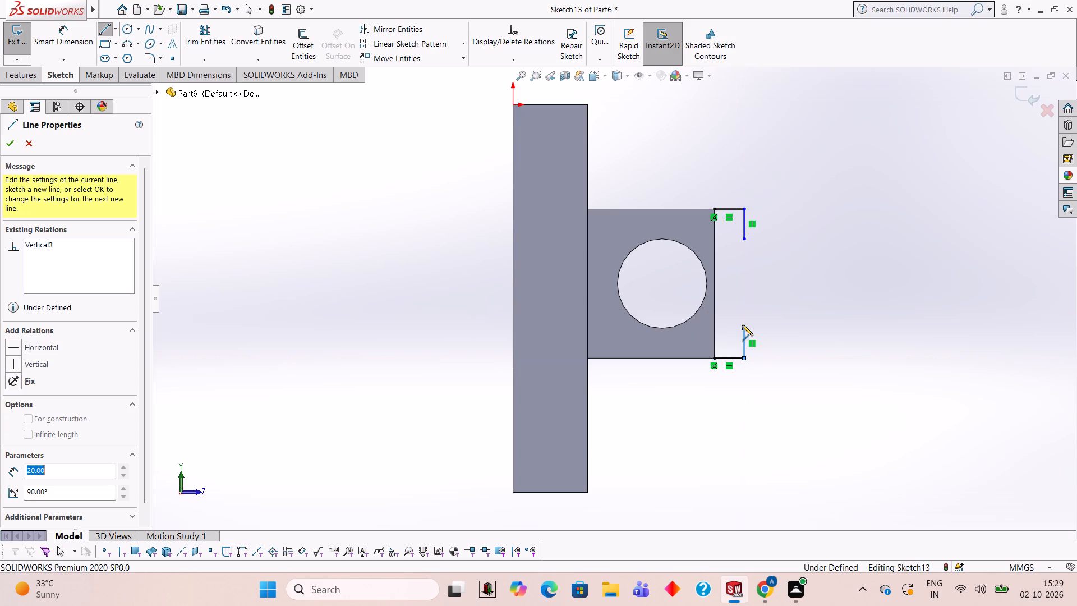
click(712, 357)
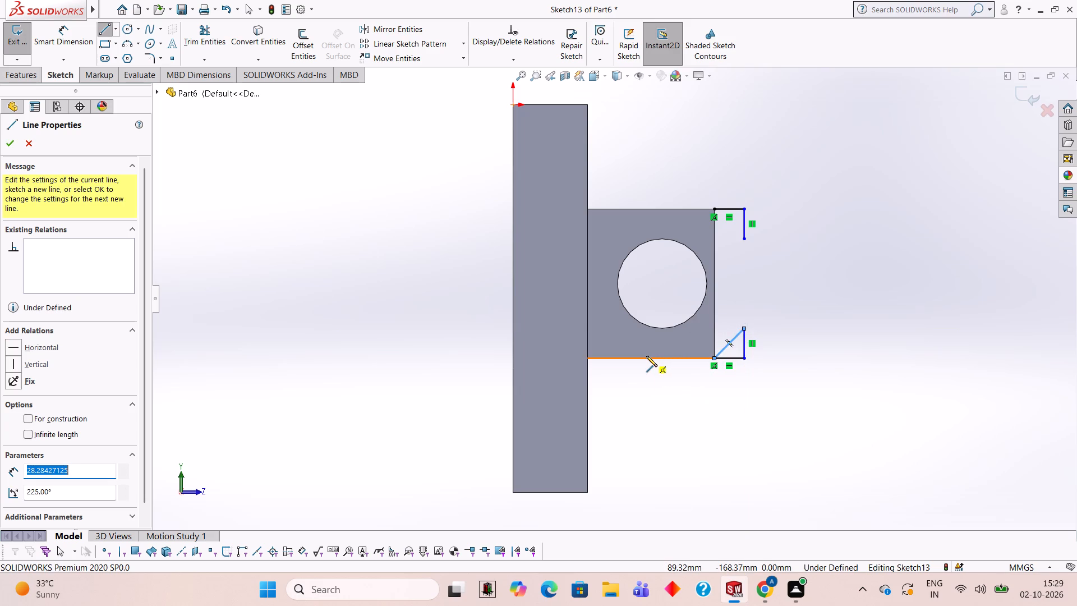
key(Escape)
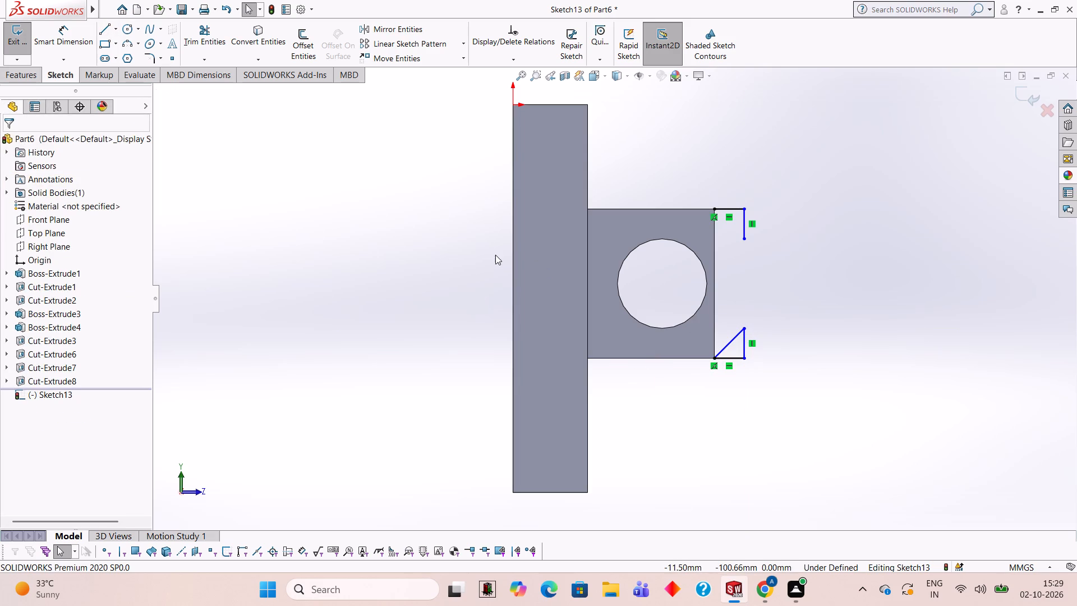
Close the upper corner triangle with a diagonal and join the two diagonals' outer ends with a 60 mm vertical line.
click(104, 31)
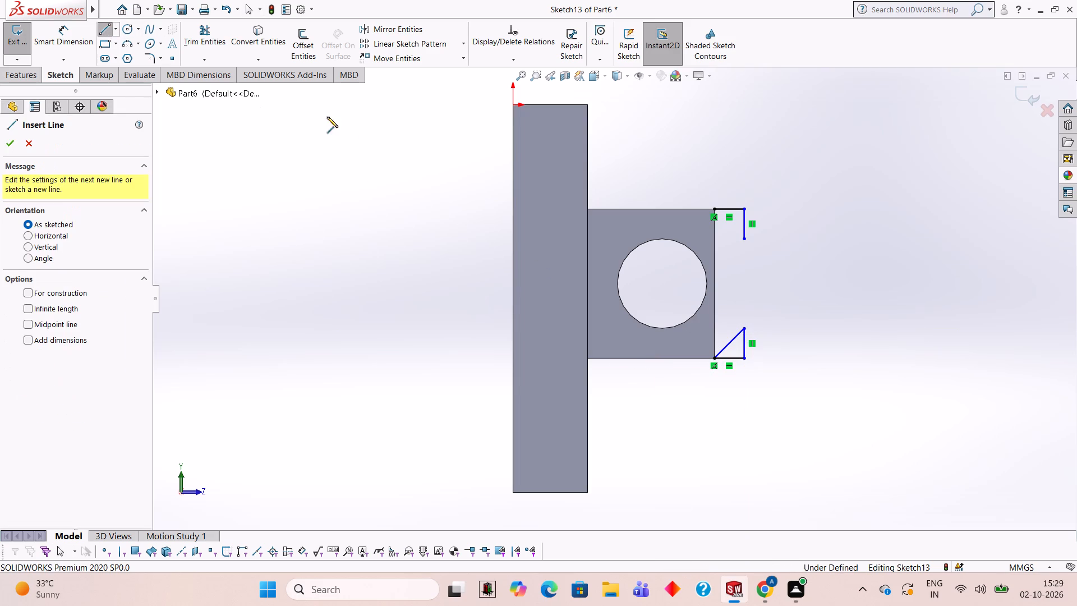
click(744, 239)
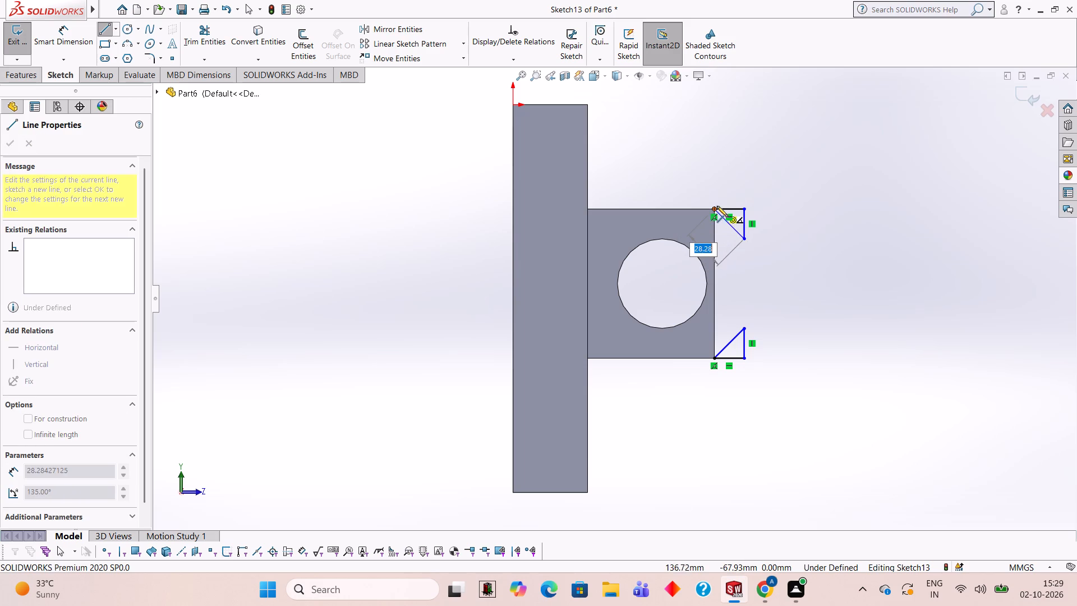
click(714, 207)
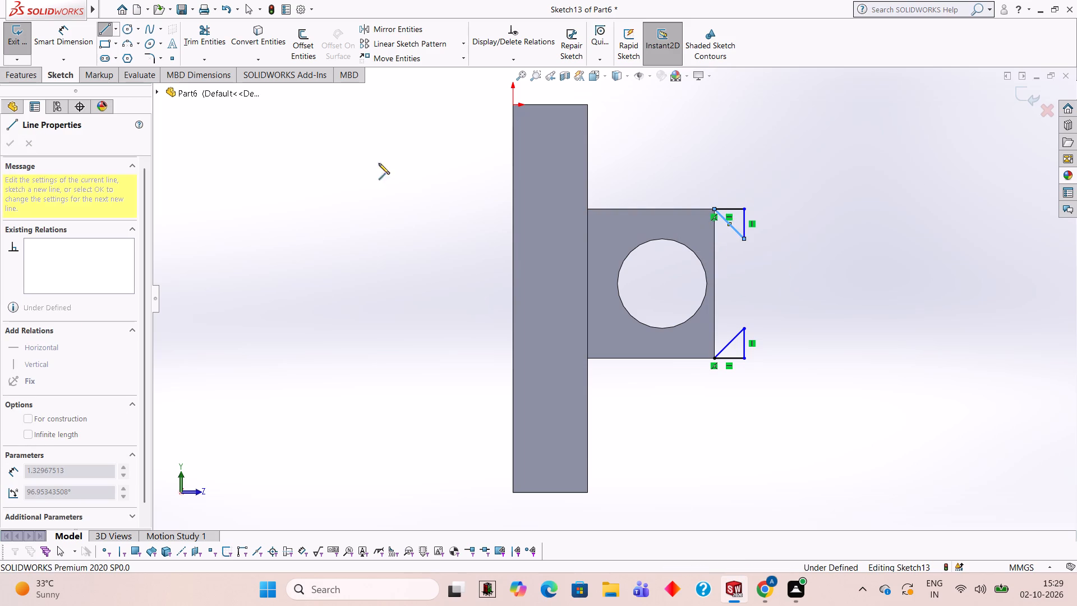
click(743, 327)
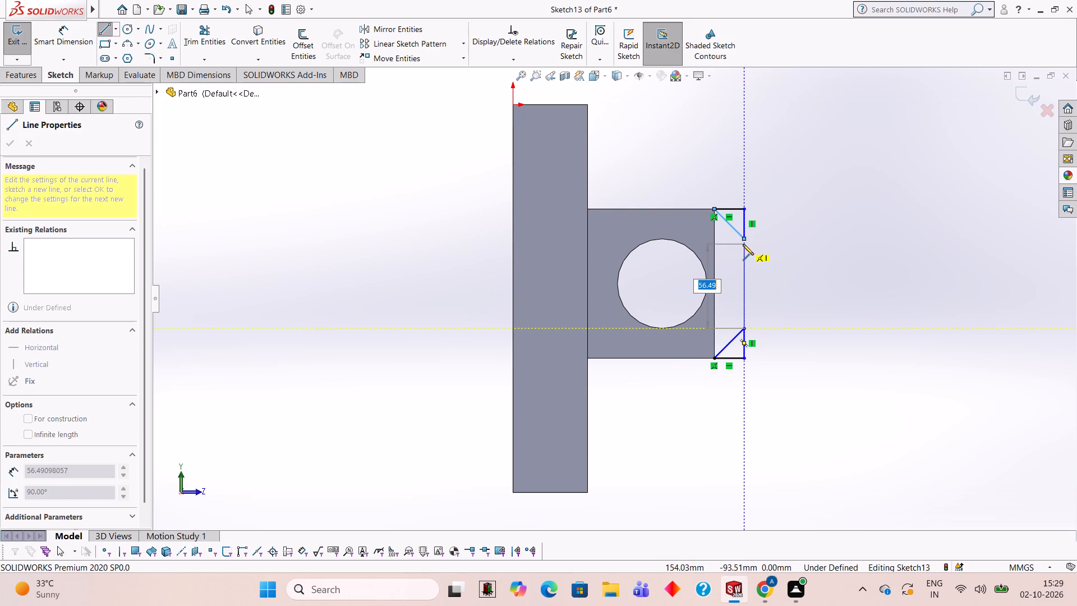
click(744, 238)
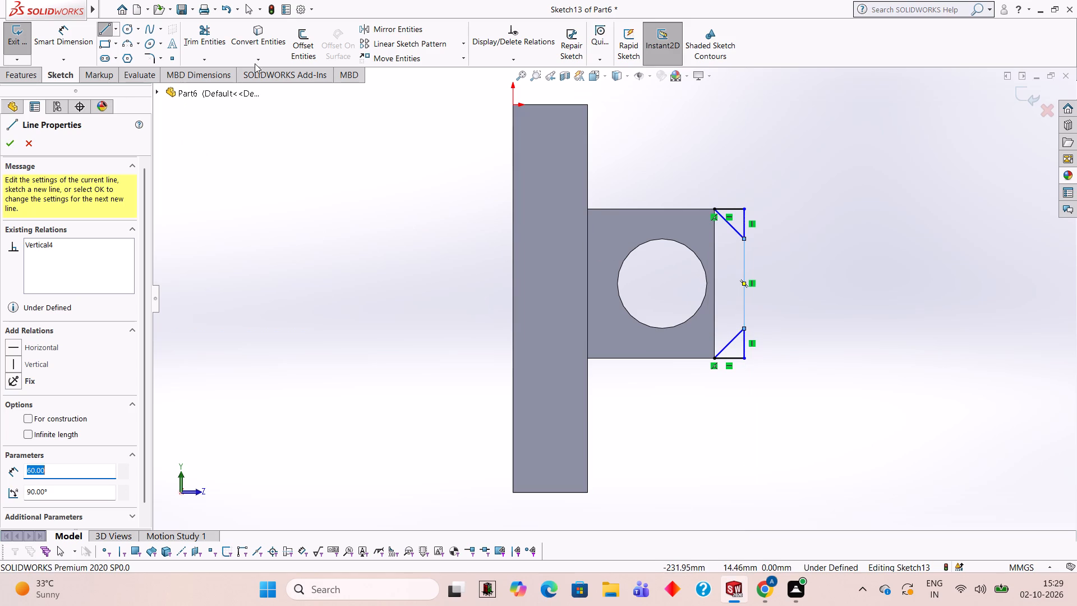
Trim away the 20 mm horizontal and vertical legs at both corners, keeping the diagonals and the vertical line between them.
click(223, 43)
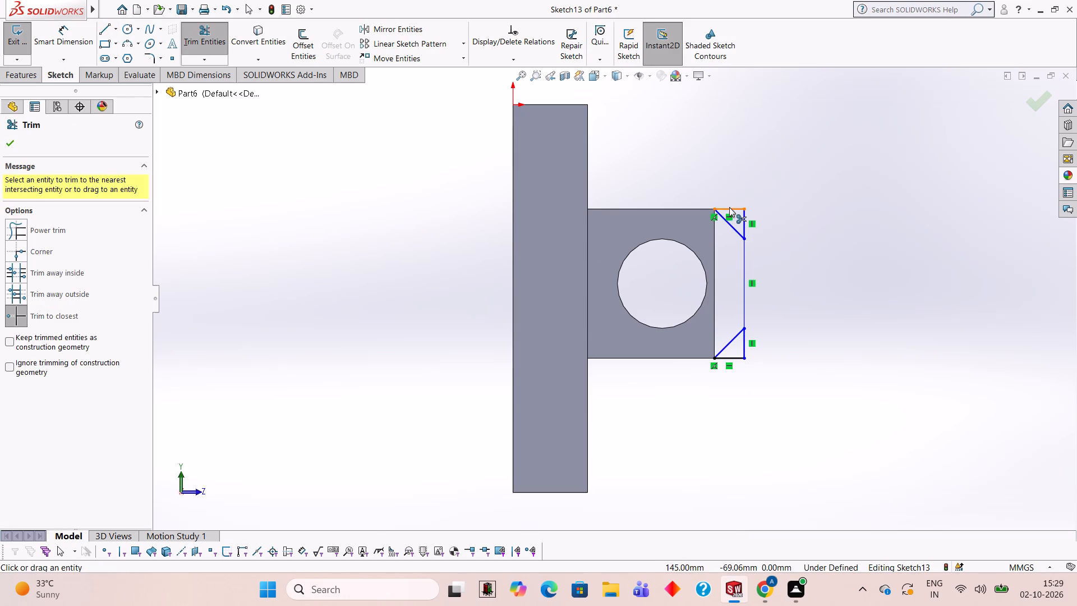
click(729, 207)
click(743, 216)
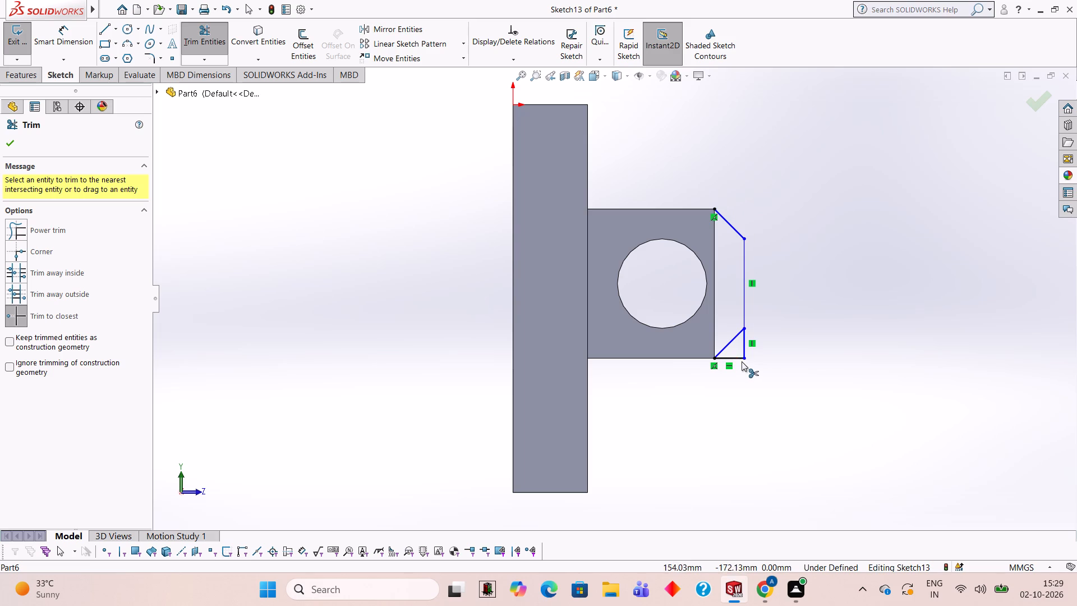
click(738, 359)
click(743, 347)
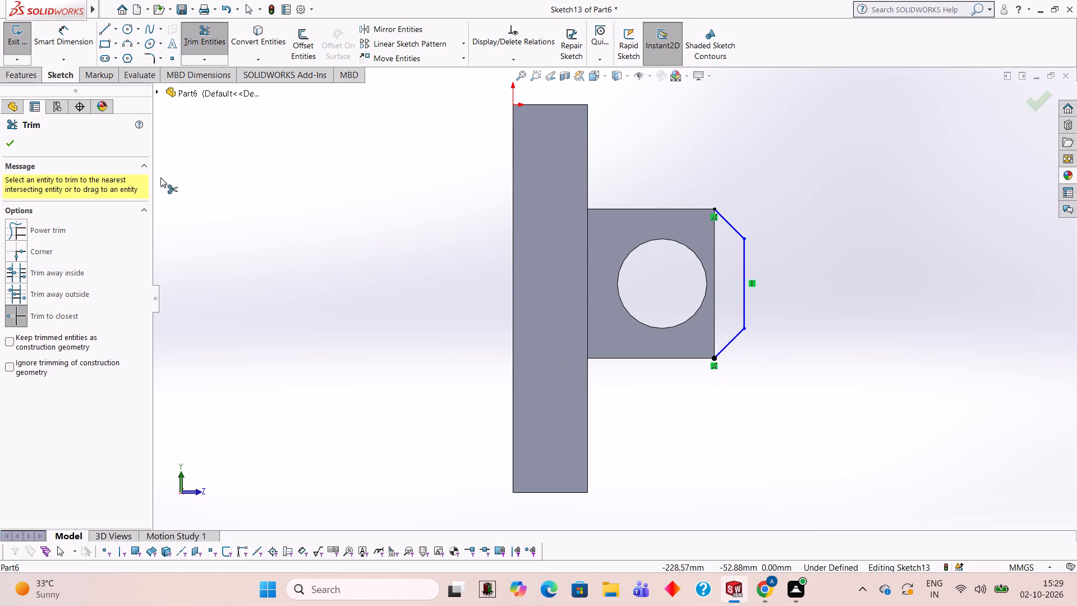
Close the profile with a 100 mm vertical line along the boss's outer edge between the two diagonals' inner ends.
click(113, 26)
click(105, 25)
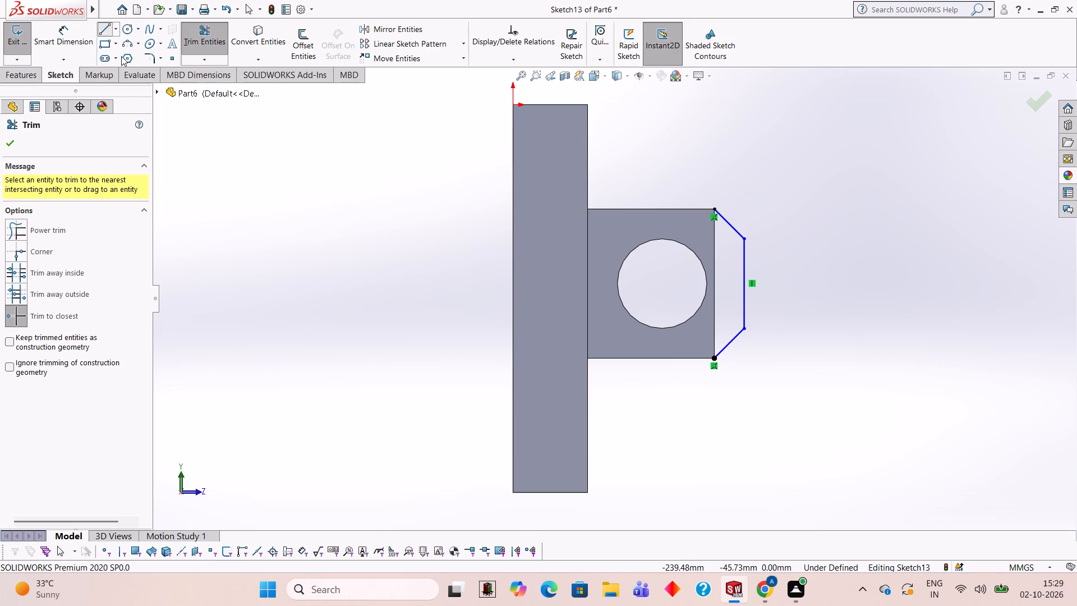
click(714, 207)
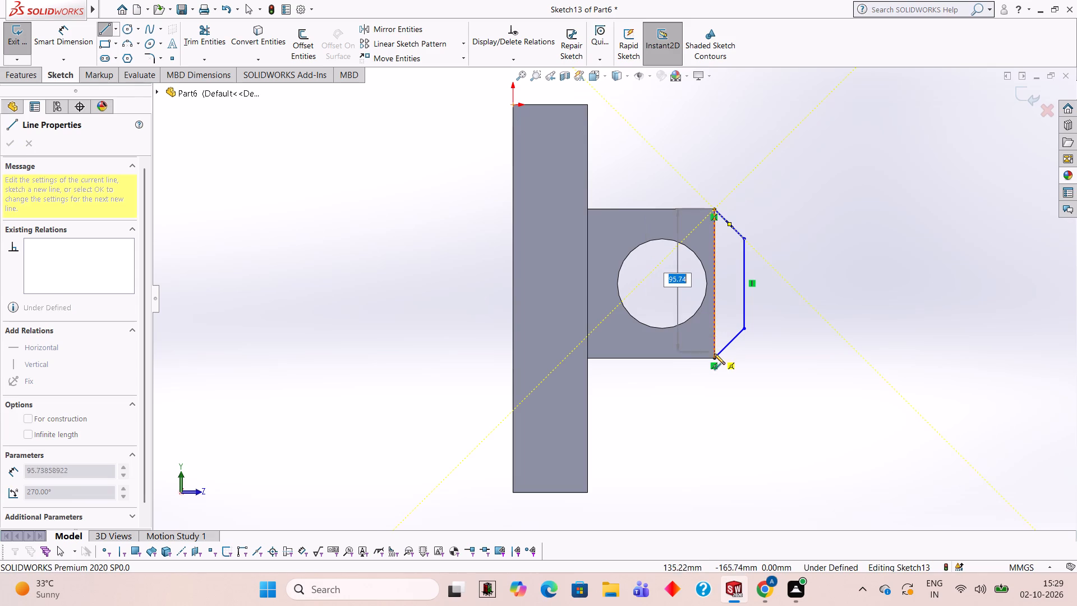
click(714, 356)
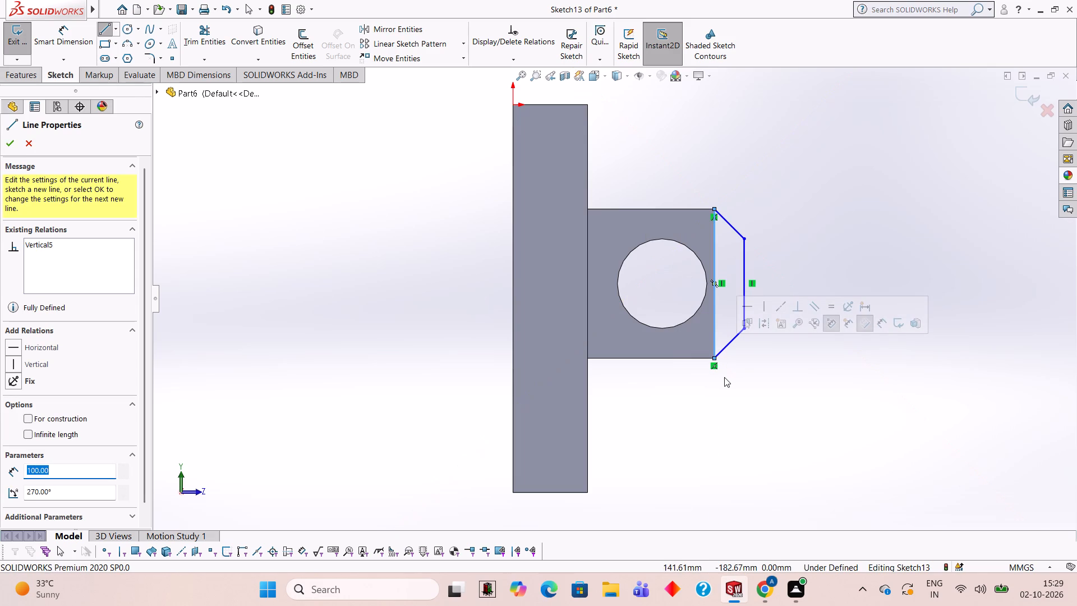
Extrude the closed profile 200 mm blind in the reversed direction along the boss, merging the result.
scroll(824, 397, down, 1)
middle_drag(823, 397, 772, 369)
scroll(756, 364, up, 2)
middle_drag(758, 364, 710, 336)
scroll(642, 341, up, 1)
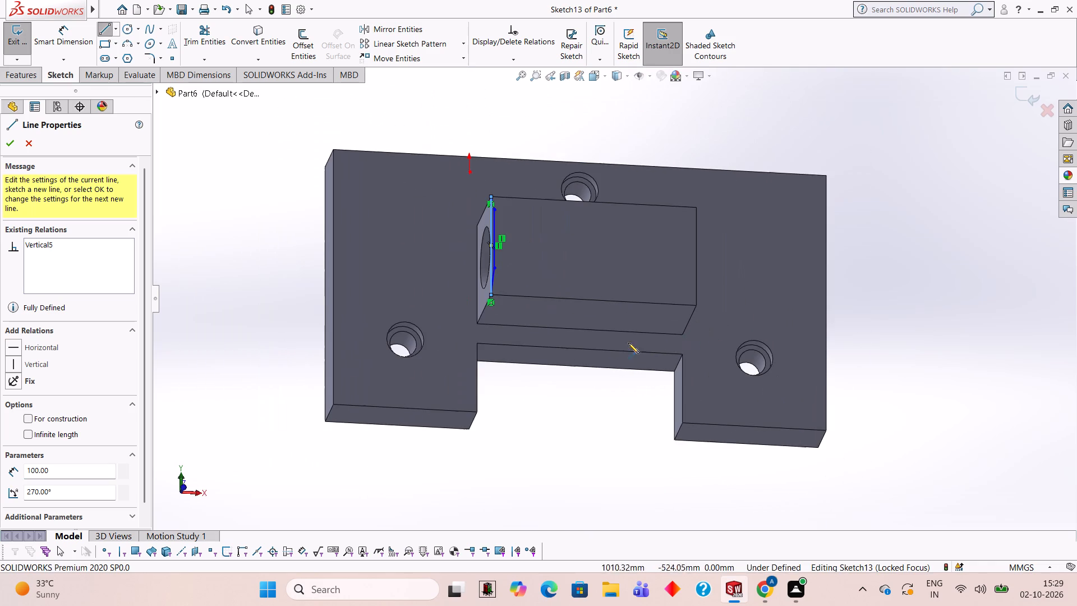
middle_drag(448, 259, 486, 286)
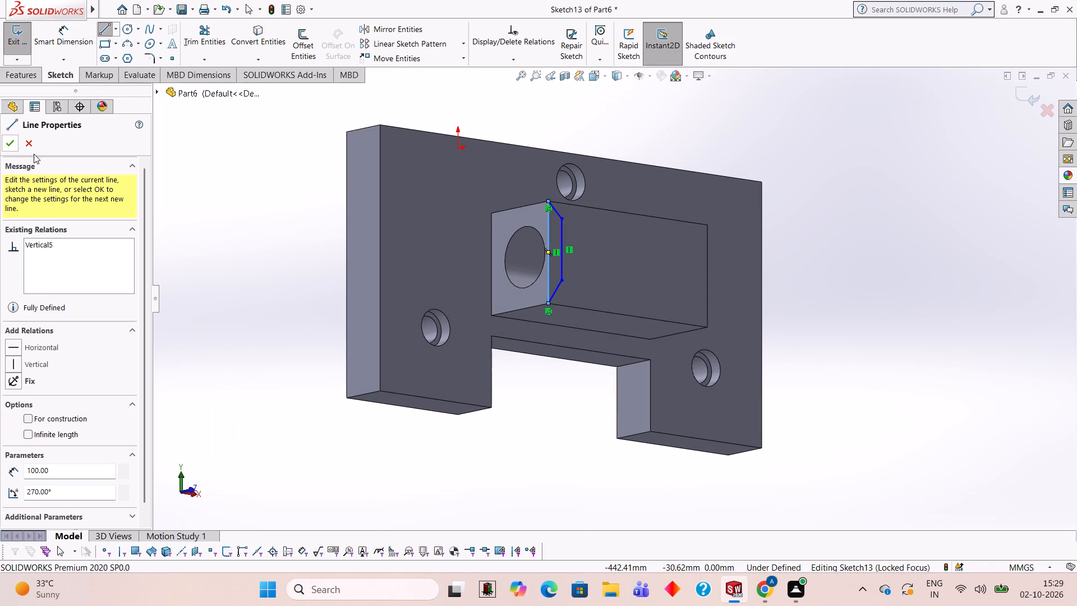
click(21, 77)
click(24, 56)
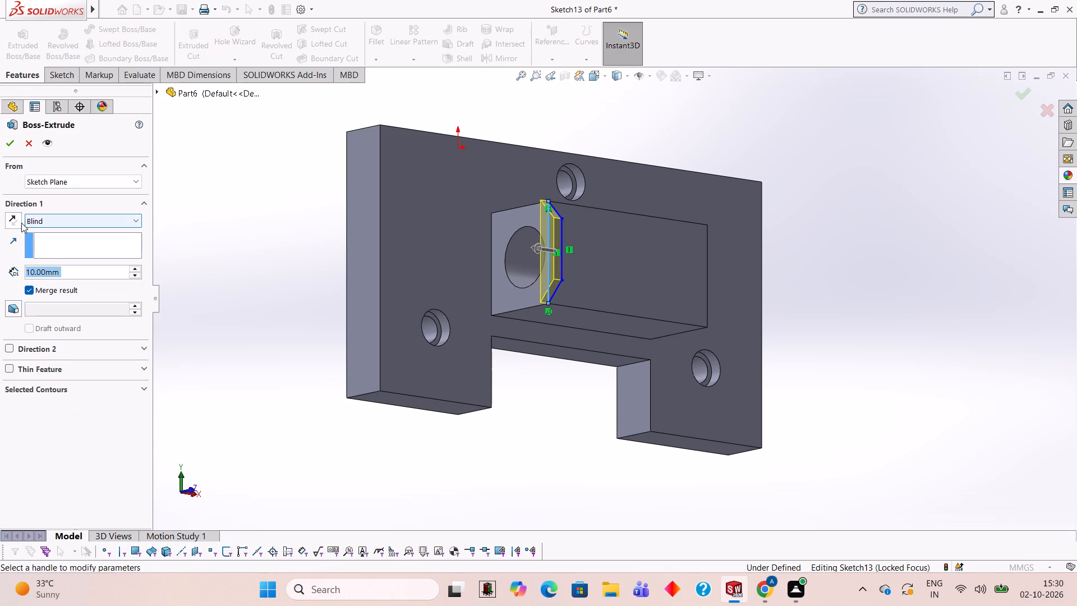
click(17, 221)
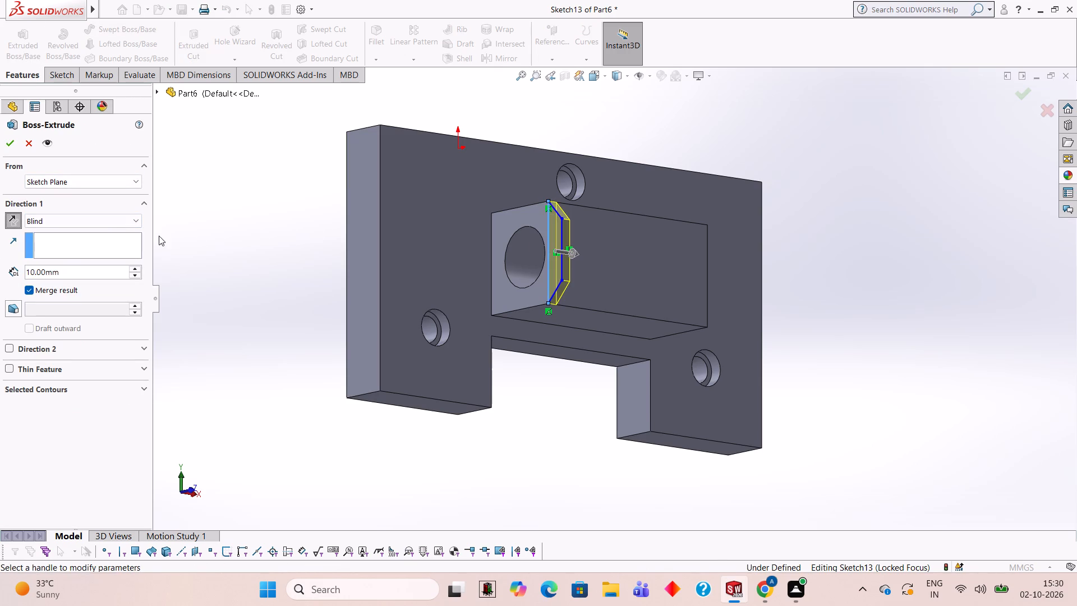
click(94, 276)
key(BackSpace)
key(BackSpace)
key(BackSpace)
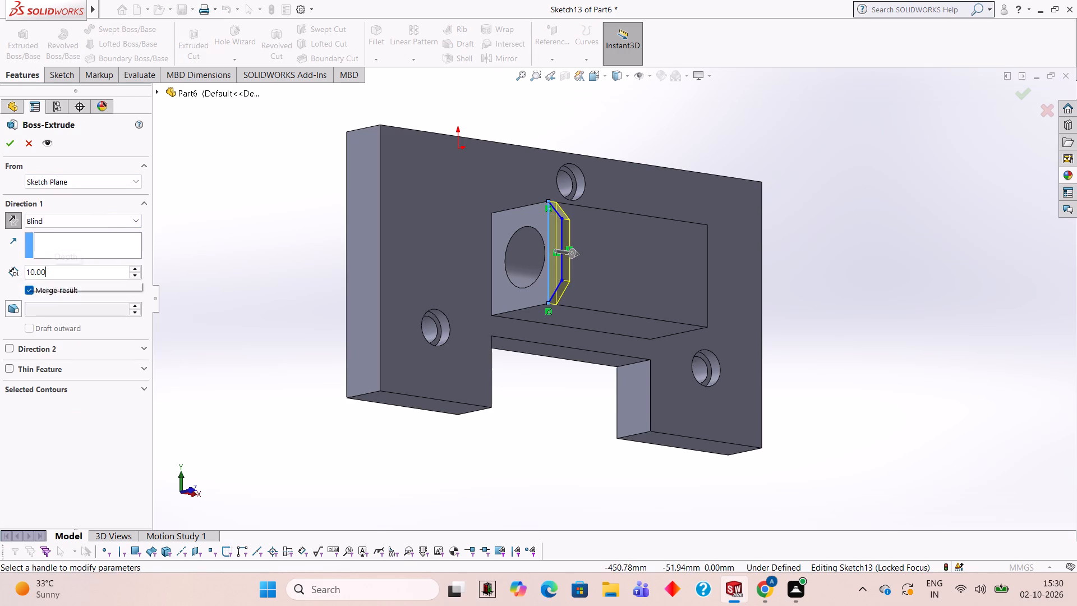
key(BackSpace)
key(BackSpace)
key(BackSpace)
key(BackSpace)
text(200)
key(Return)
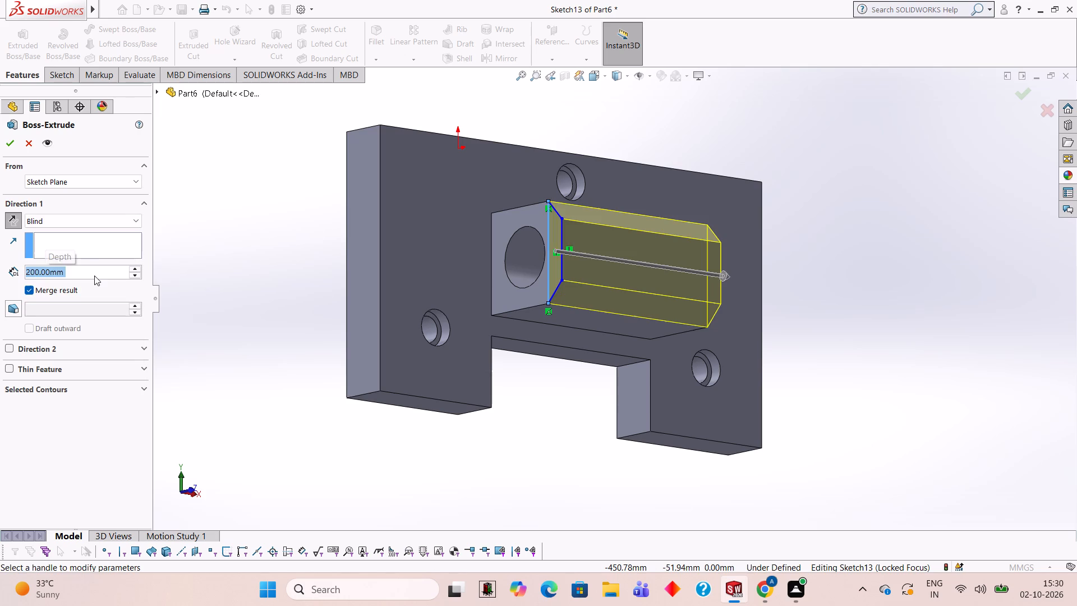
middle_drag(480, 312, 413, 287)
click(15, 145)
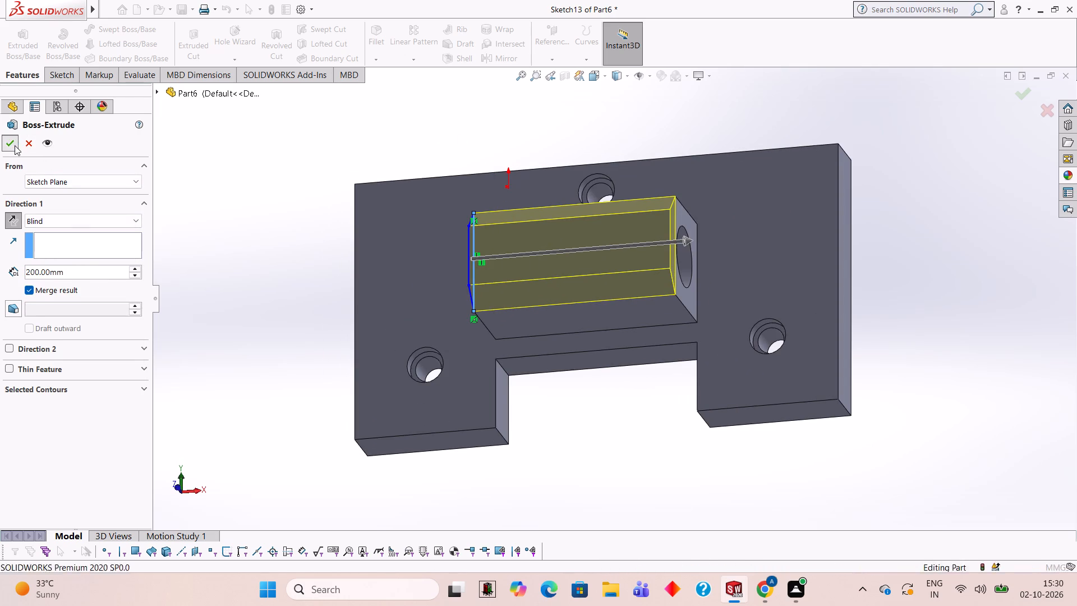
click(220, 251)
Chamfer the plate's top edge on the boss-side face at 5 mm and 45 degrees.
middle_drag(250, 265, 363, 324)
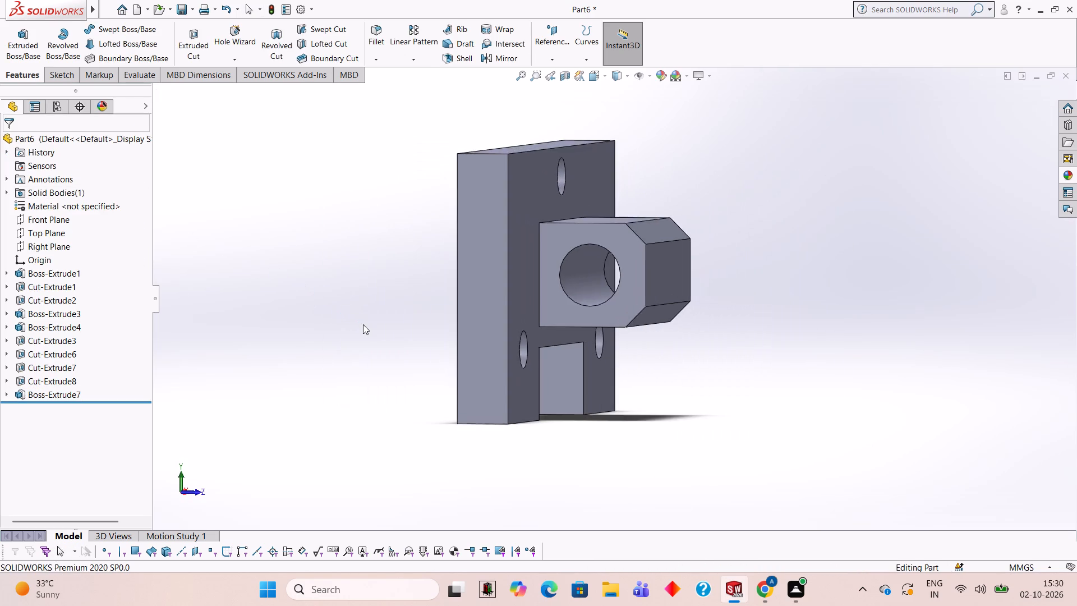
scroll(371, 326, up, 1)
middle_drag(371, 326, 367, 276)
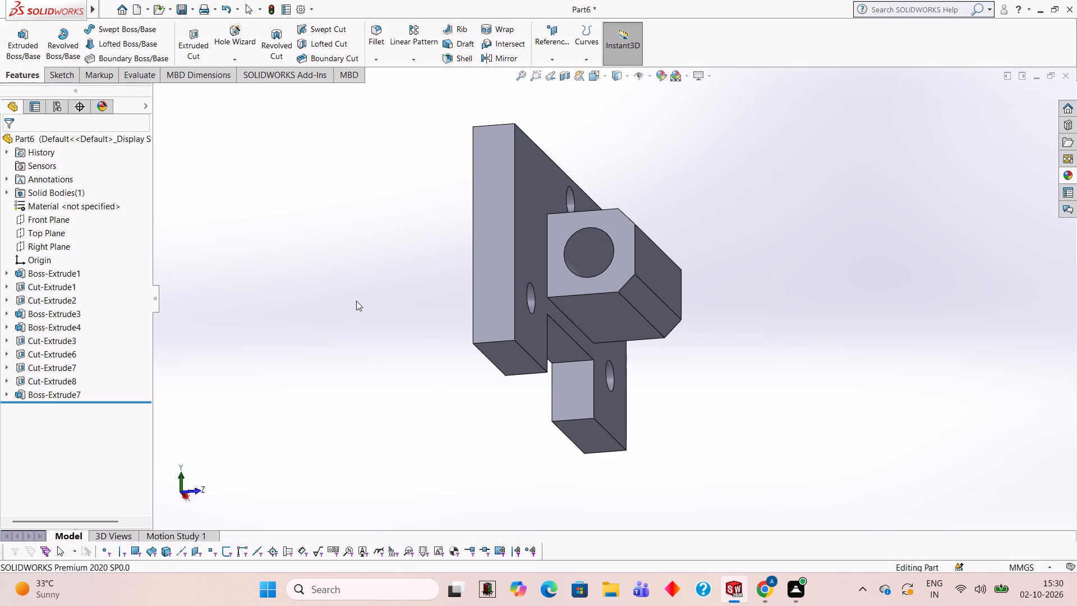
middle_drag(629, 277, 589, 256)
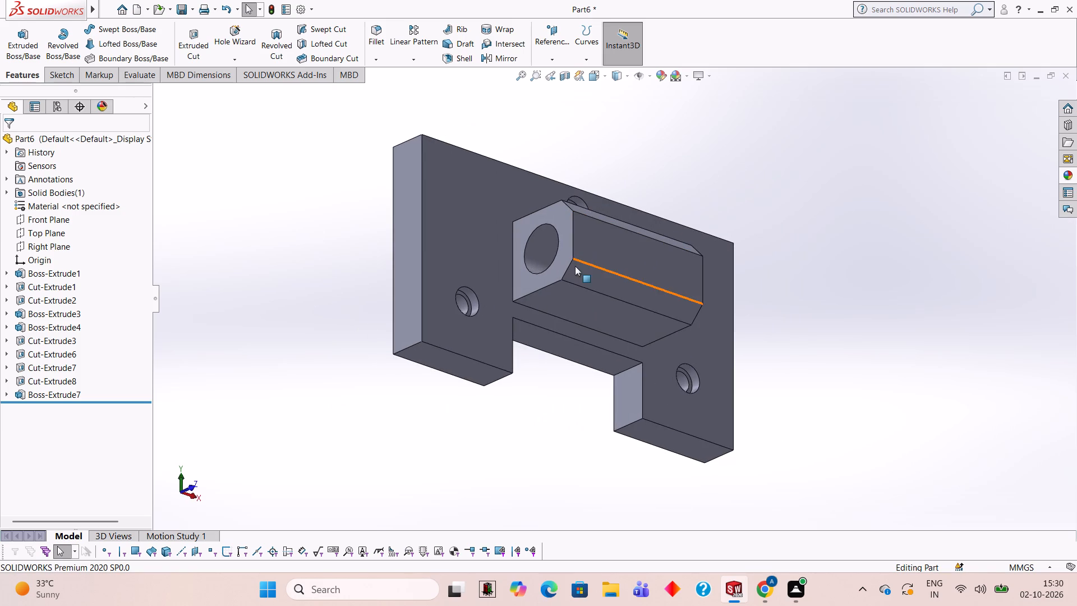
middle_drag(703, 293, 678, 416)
scroll(576, 170, down, 2)
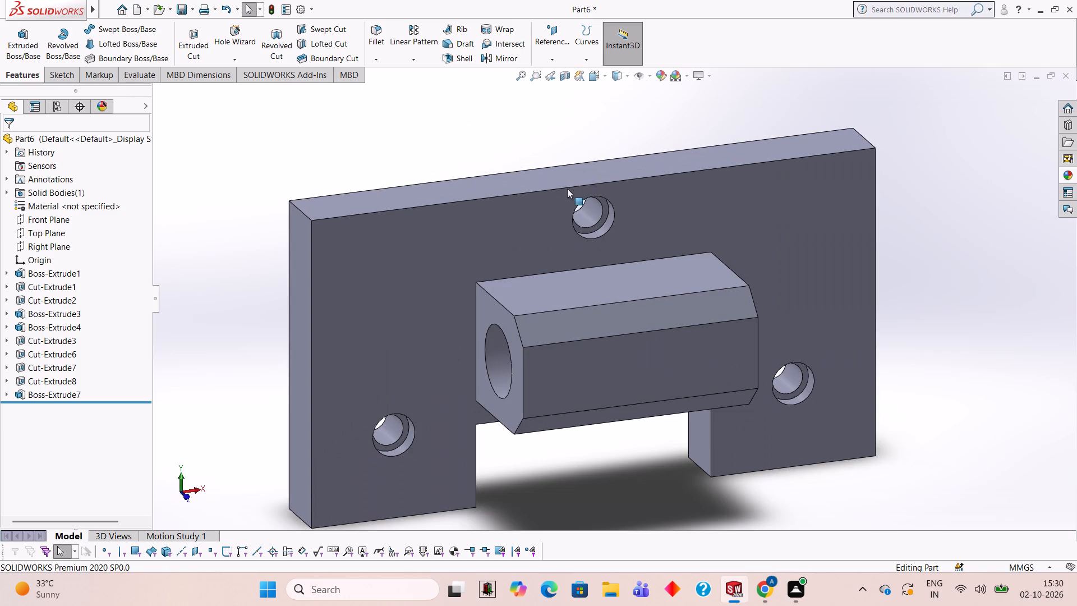
click(381, 58)
click(399, 84)
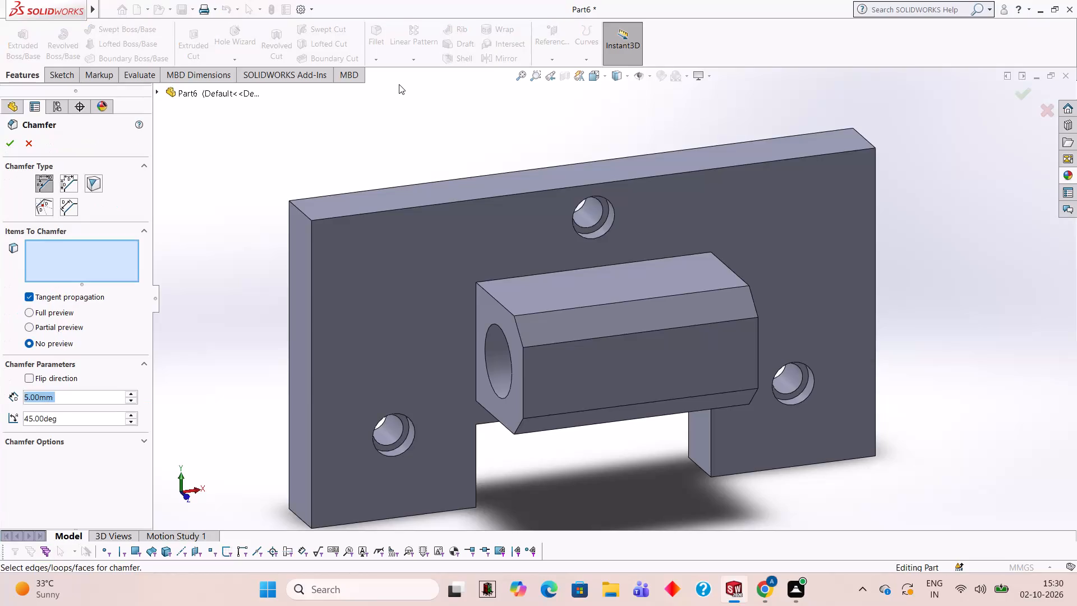
click(424, 205)
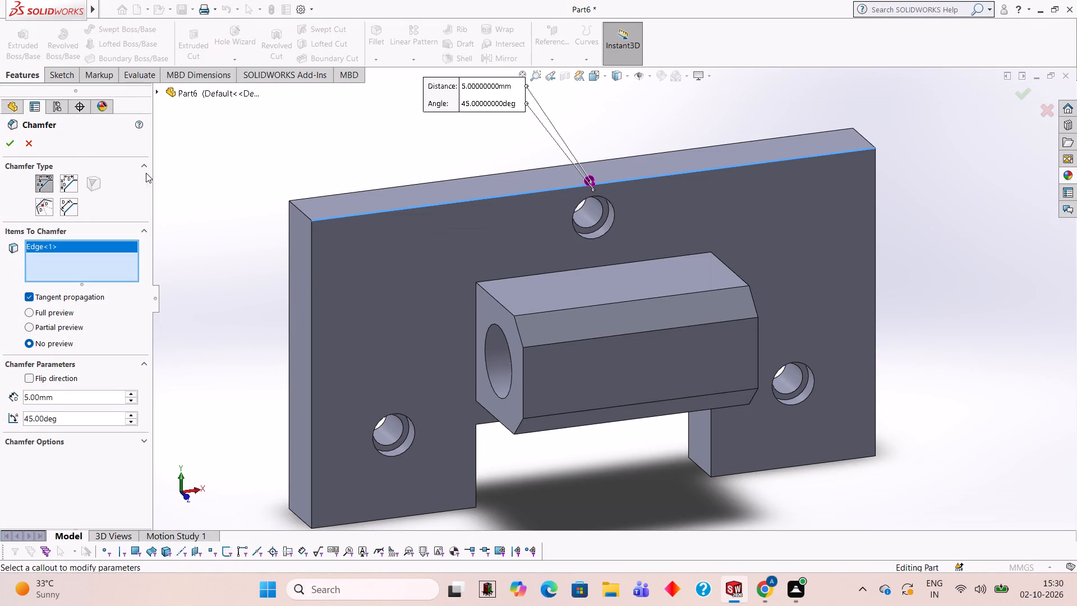
click(6, 151)
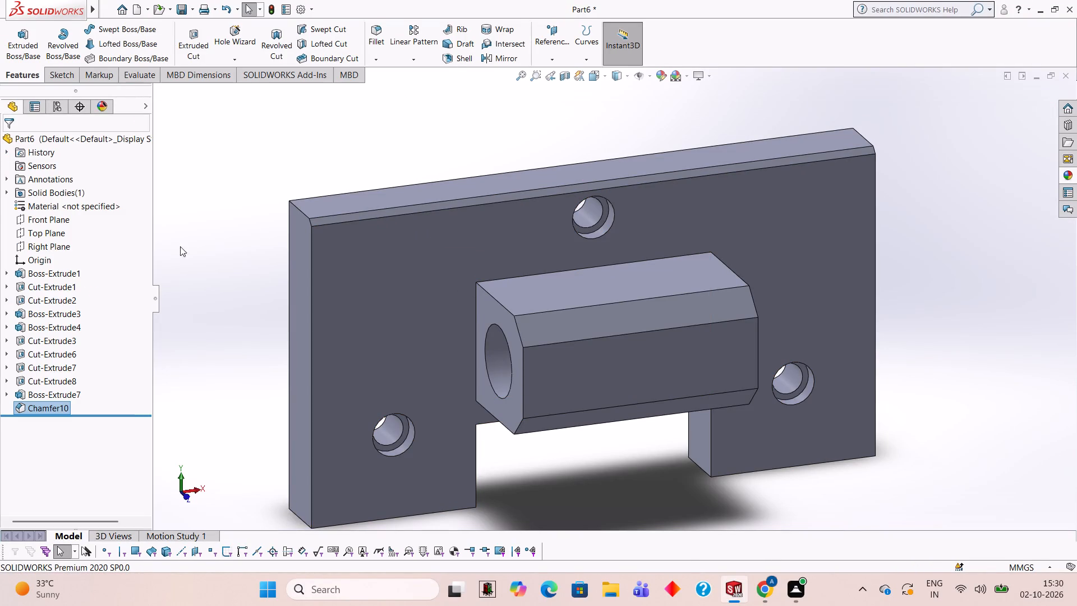
Chamfer the left vertical outer edge of the plate's boss-side face at 5 mm and 45 degrees.
click(378, 56)
click(379, 86)
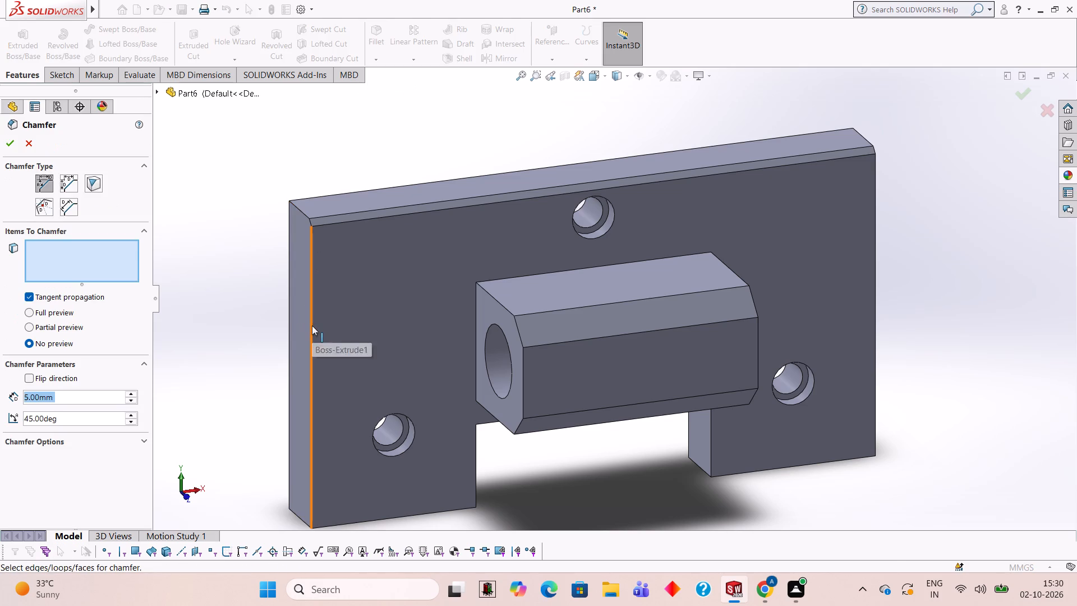
click(312, 325)
click(10, 145)
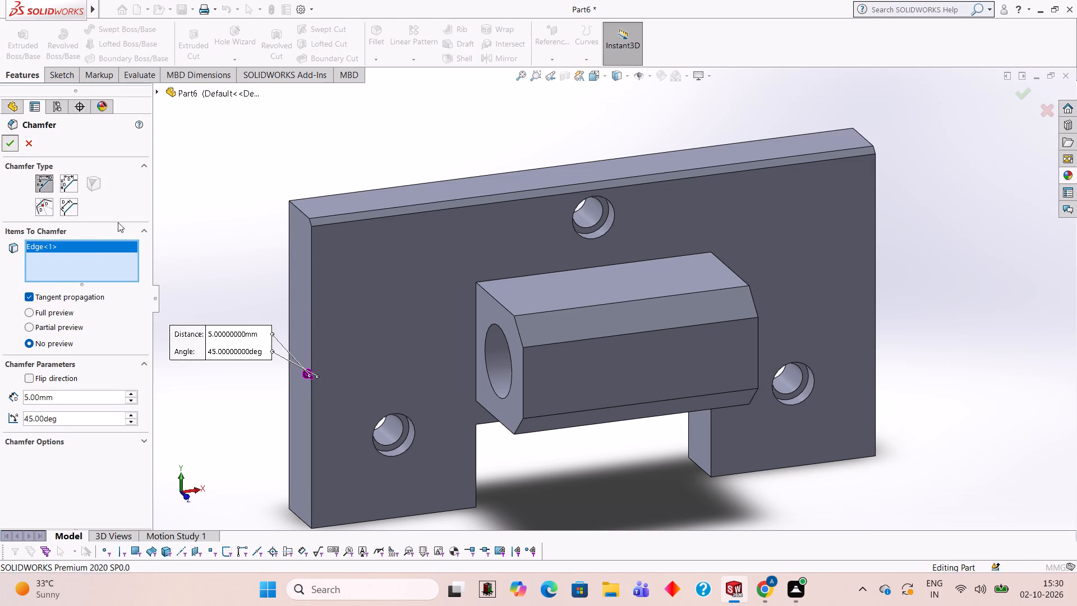
drag(761, 299, 756, 297)
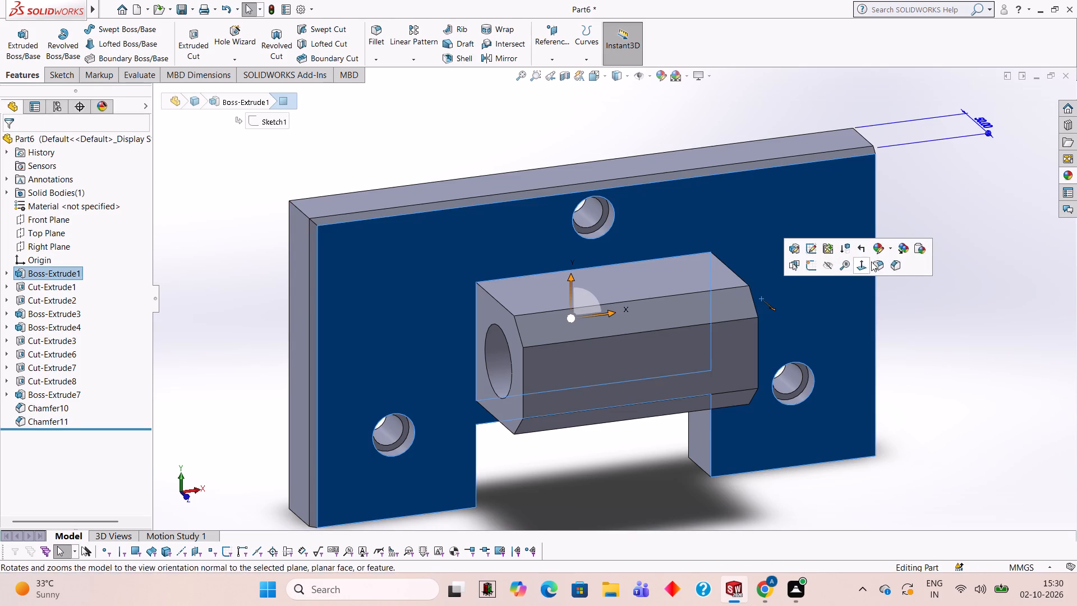
key(Escape)
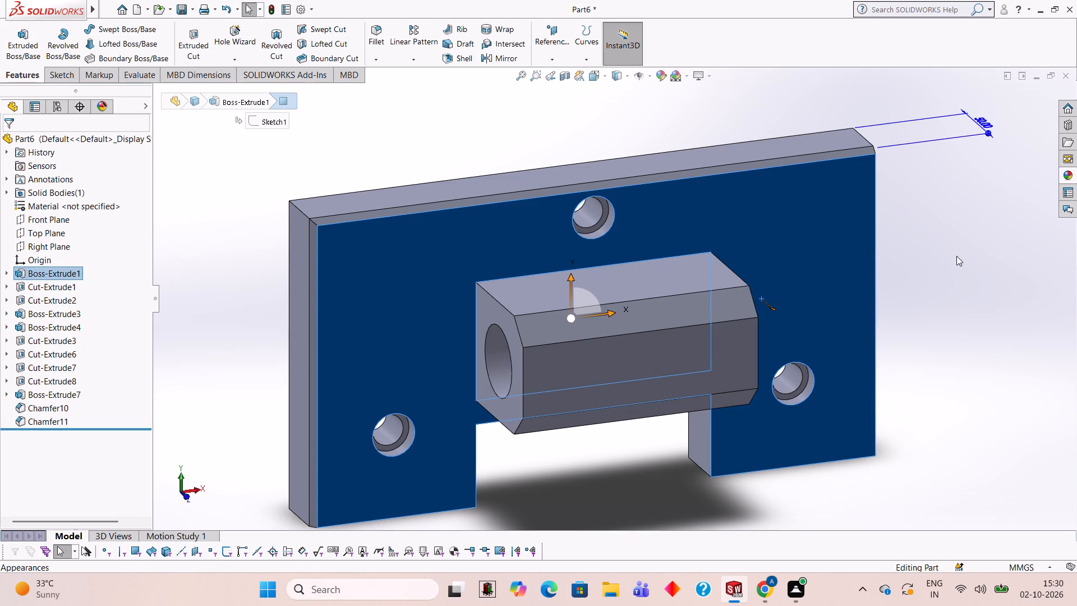
key(Escape)
Chamfer the right vertical outer edge of the plate's boss-side face at 5 mm and 45 degrees.
middle_drag(958, 273, 908, 278)
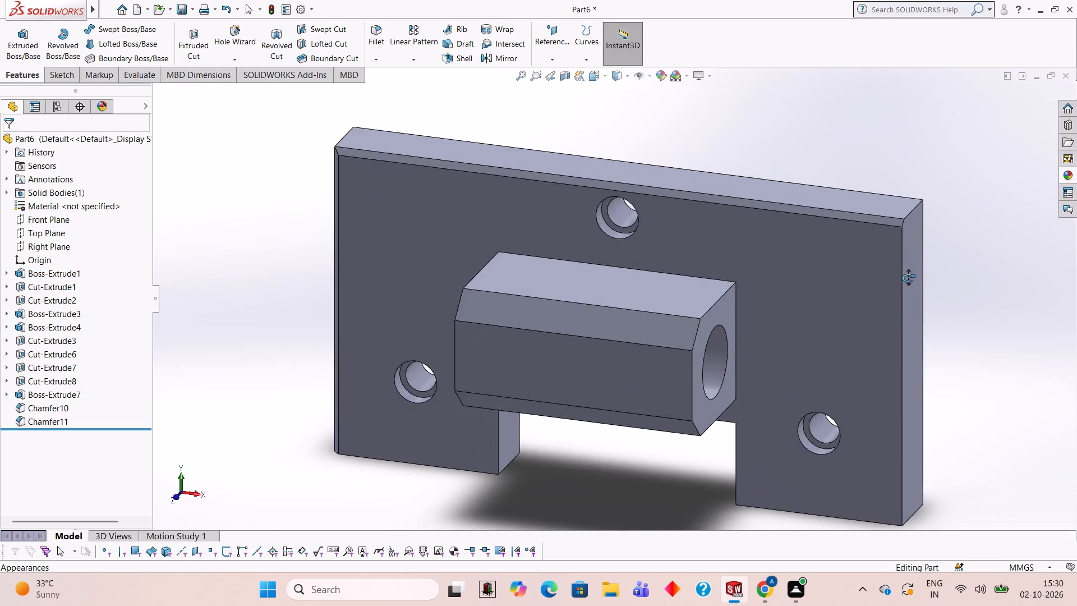
middle_drag(908, 278, 878, 252)
scroll(803, 434, up, 2)
scroll(793, 363, down, 1)
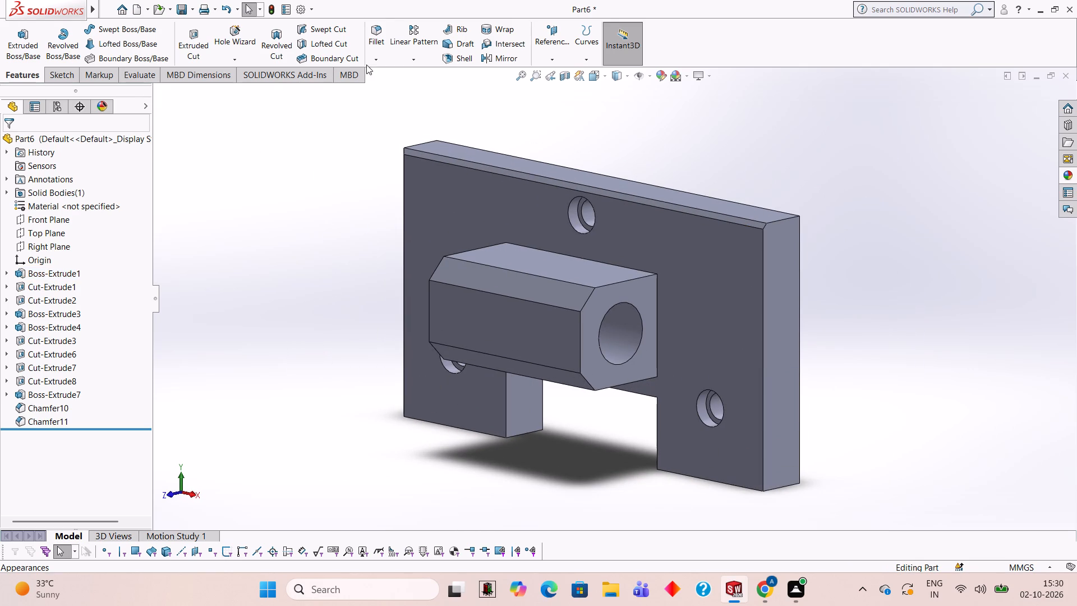
click(370, 65)
click(398, 88)
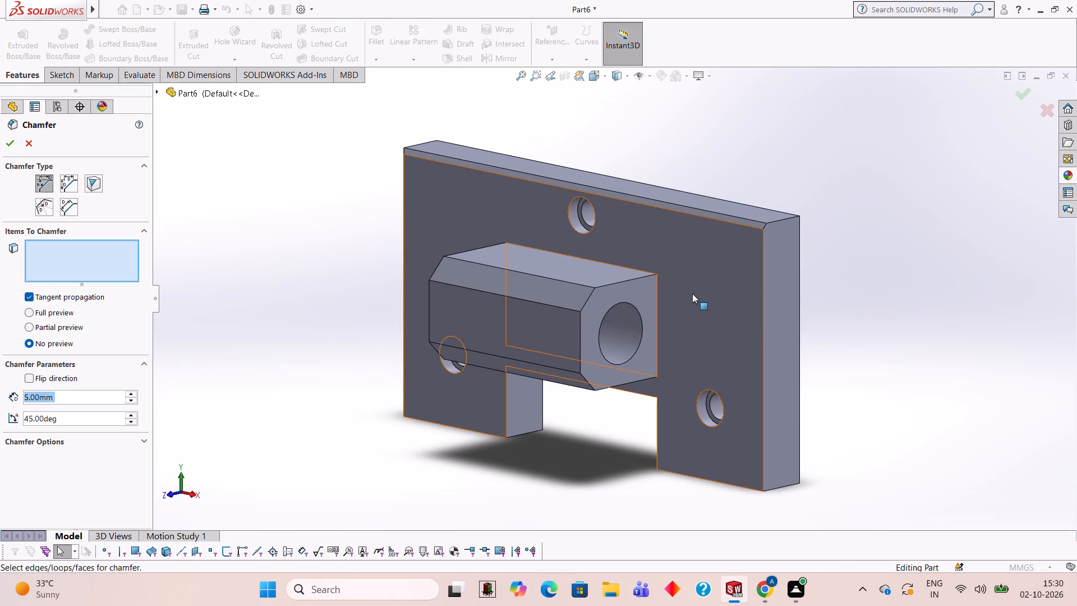
click(763, 330)
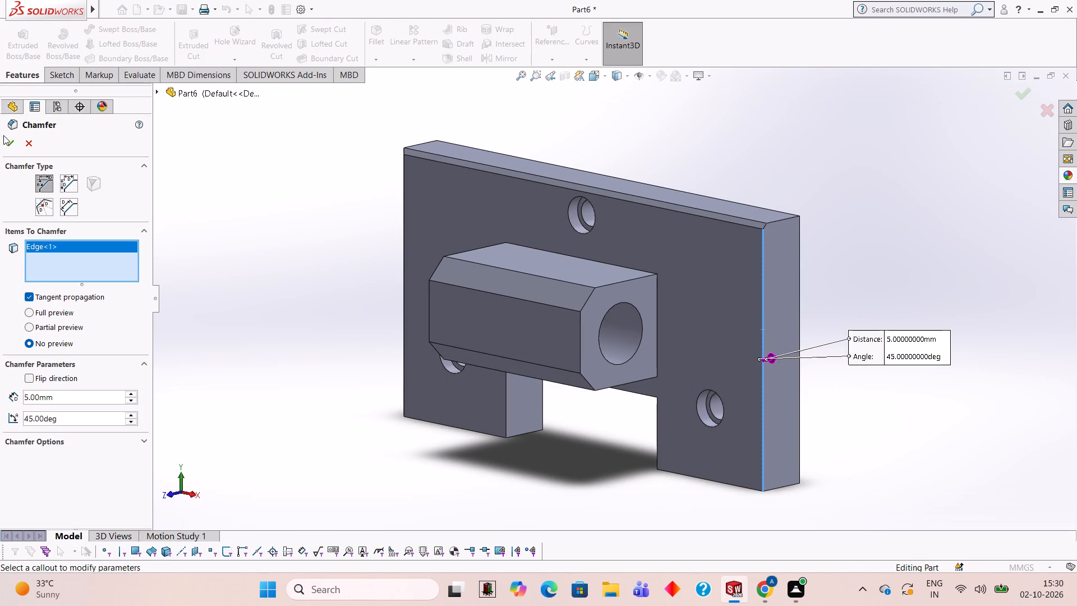
click(15, 142)
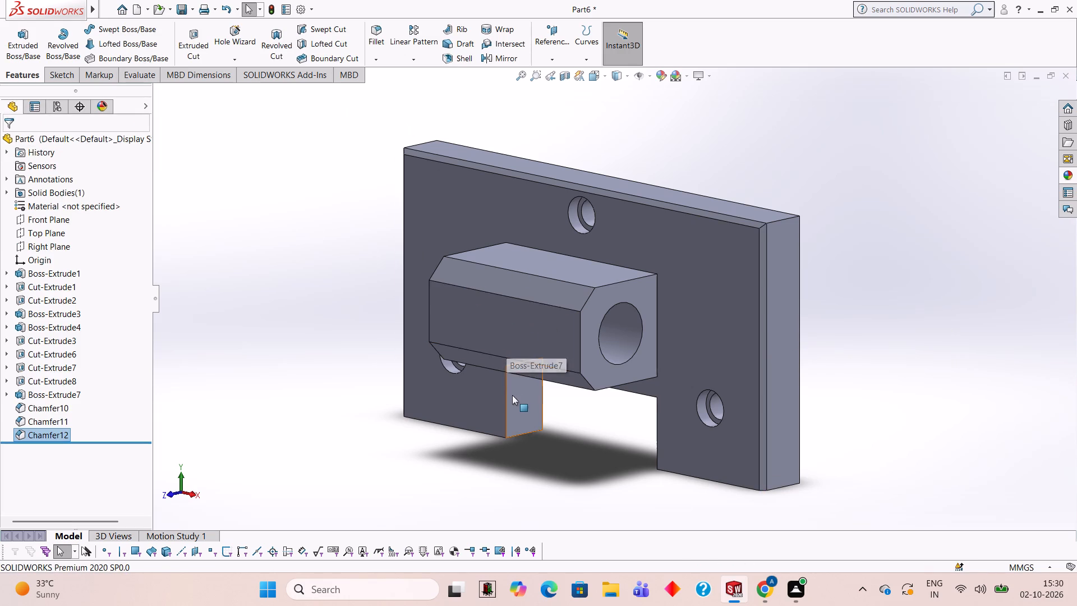
Chamfer the bottom edge of the plate's left leg on the boss-side face at 5 mm and 45 degrees.
middle_drag(554, 401, 589, 326)
scroll(533, 369, down, 3)
scroll(453, 385, up, 3)
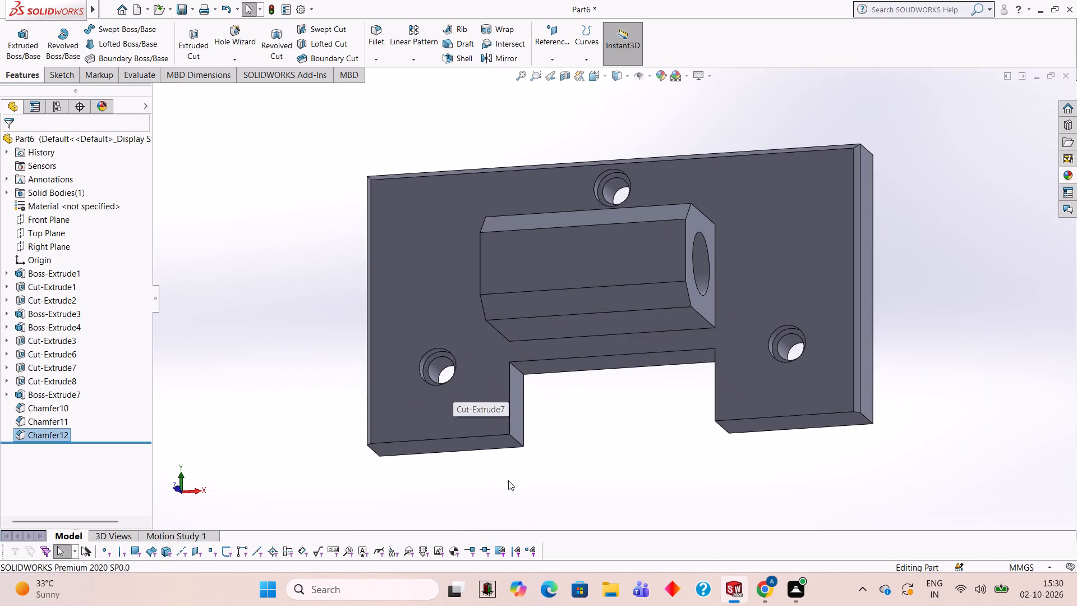
scroll(484, 501, down, 2)
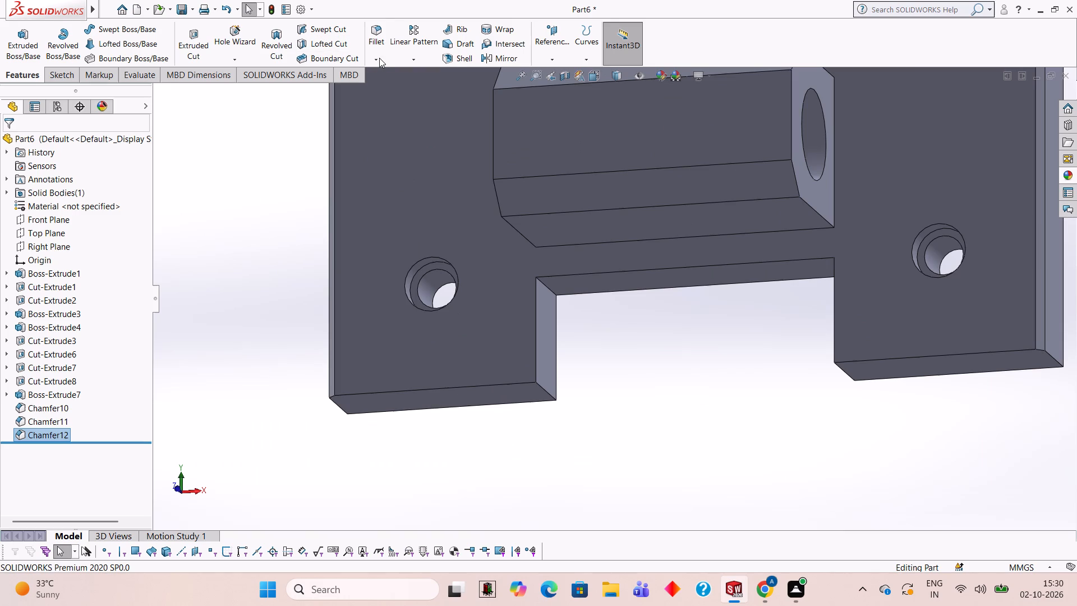
click(379, 58)
click(409, 82)
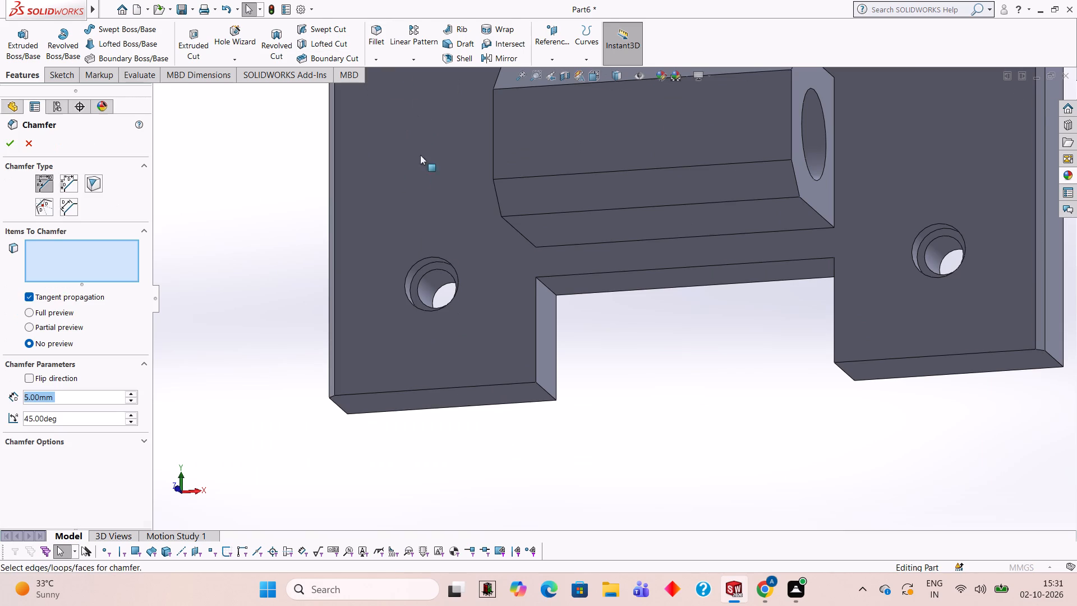
click(14, 142)
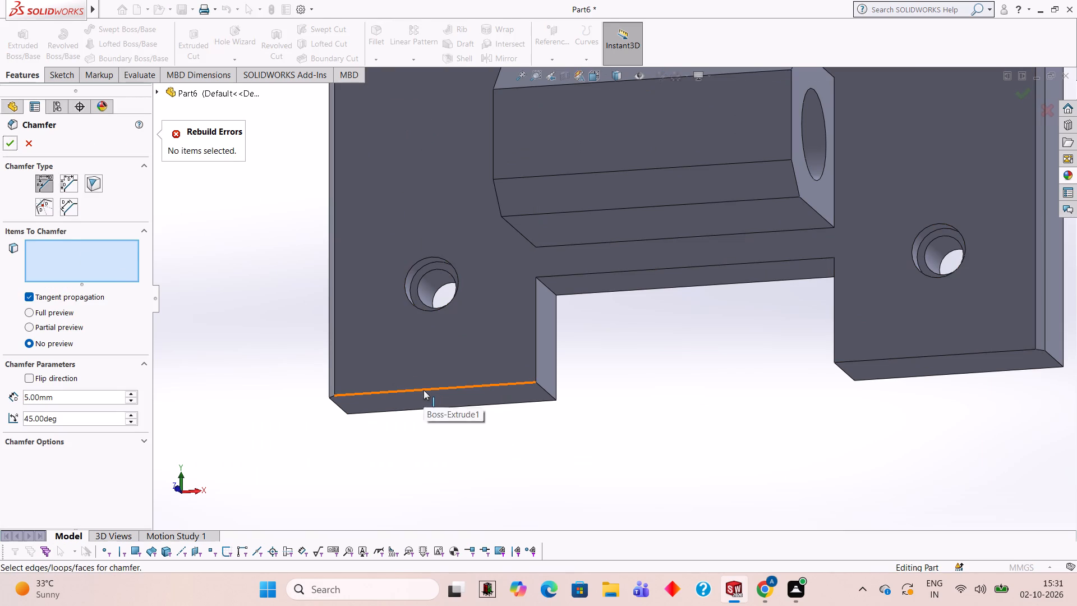
click(424, 390)
click(10, 144)
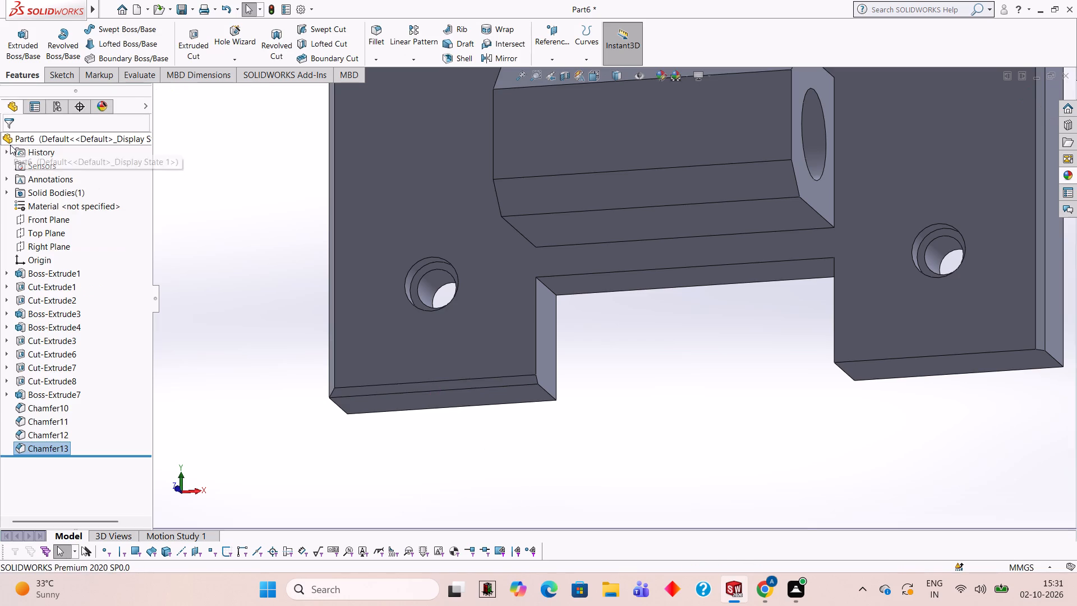
Chamfer the notch's upper horizontal edge on the plate's boss-side face at 5 mm and 45 degrees.
click(383, 54)
click(402, 89)
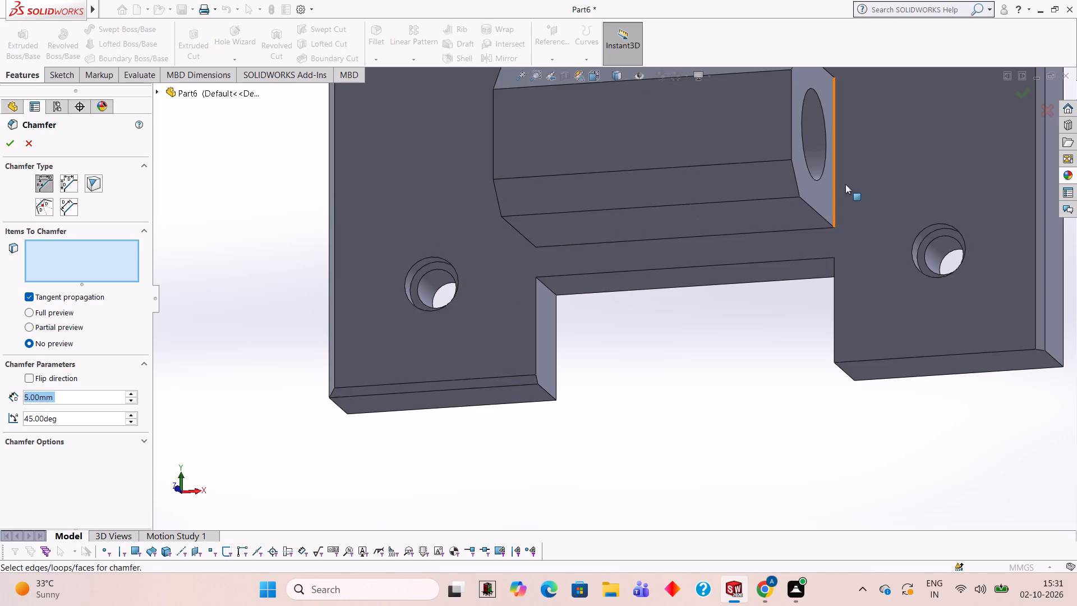
scroll(868, 176, up, 2)
scroll(866, 177, down, 1)
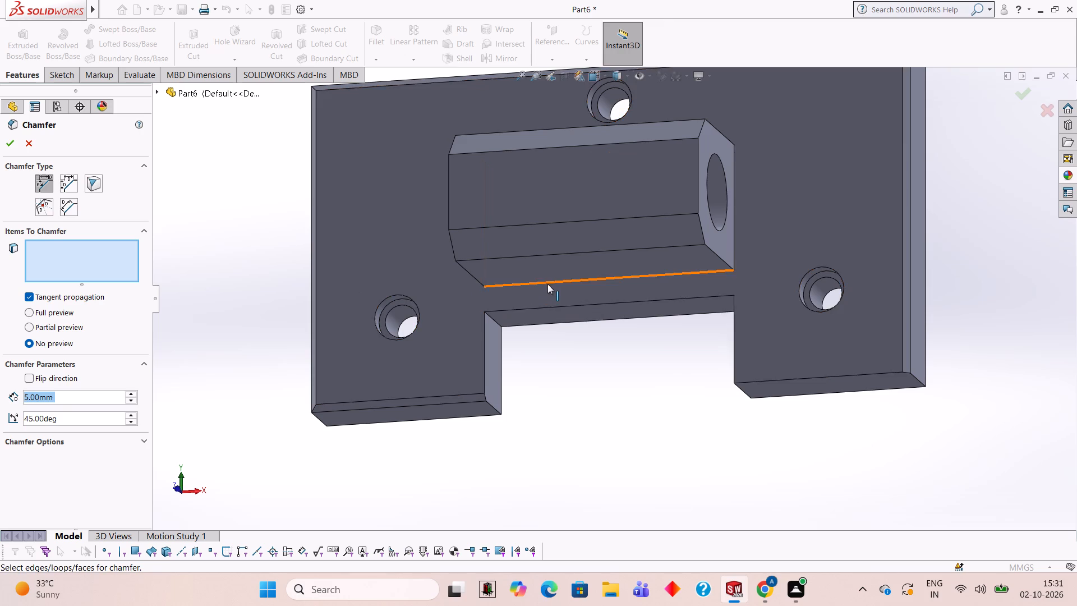
click(558, 308)
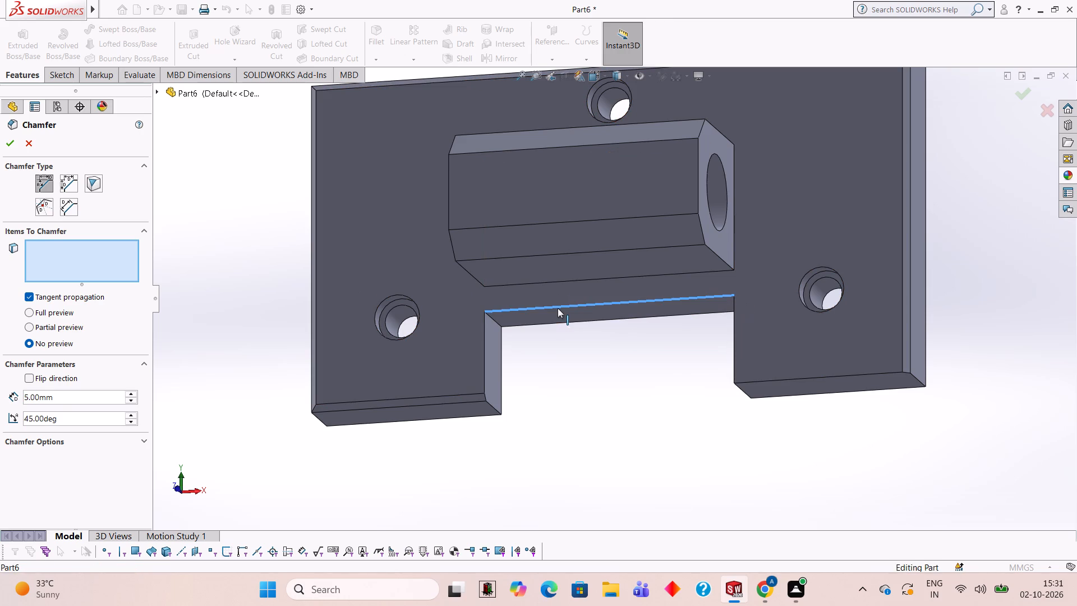
click(10, 145)
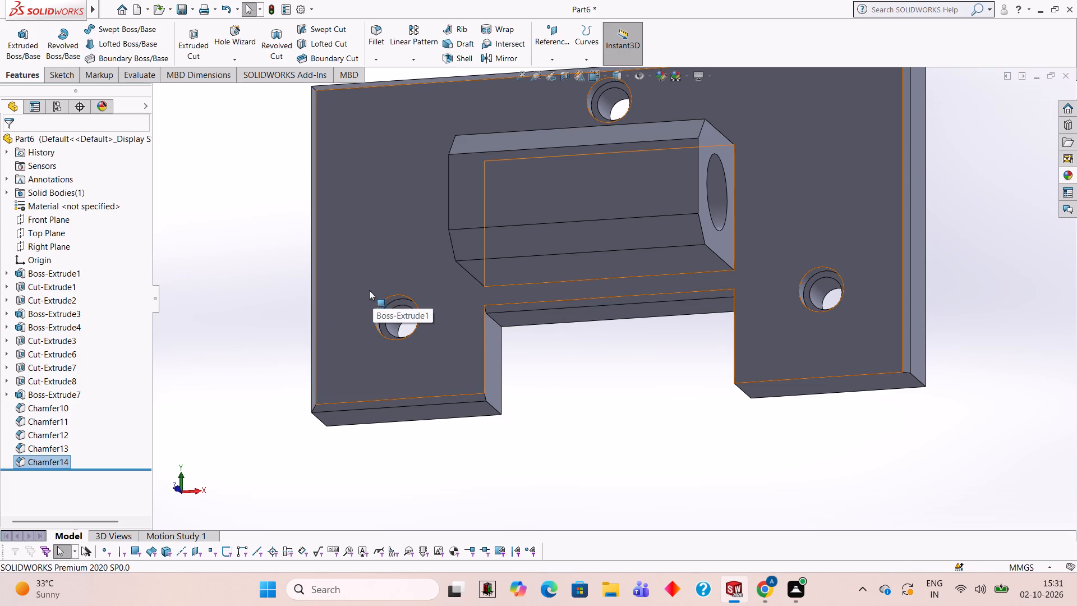
Chamfer the notch's left vertical edge on the plate's boss-side face at 5 mm and 45 degrees.
click(376, 63)
click(389, 83)
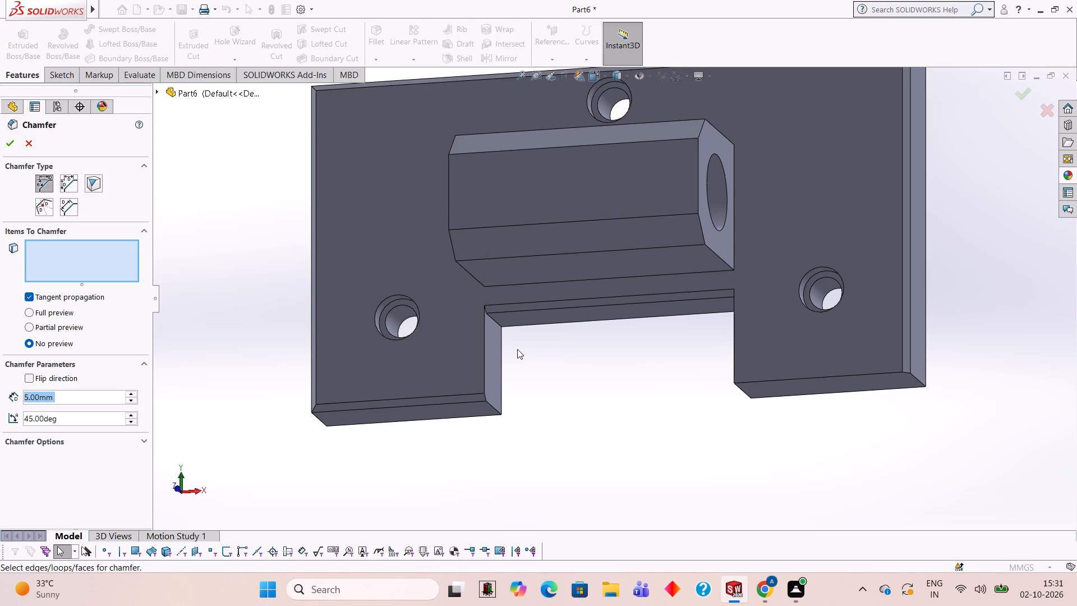
click(485, 335)
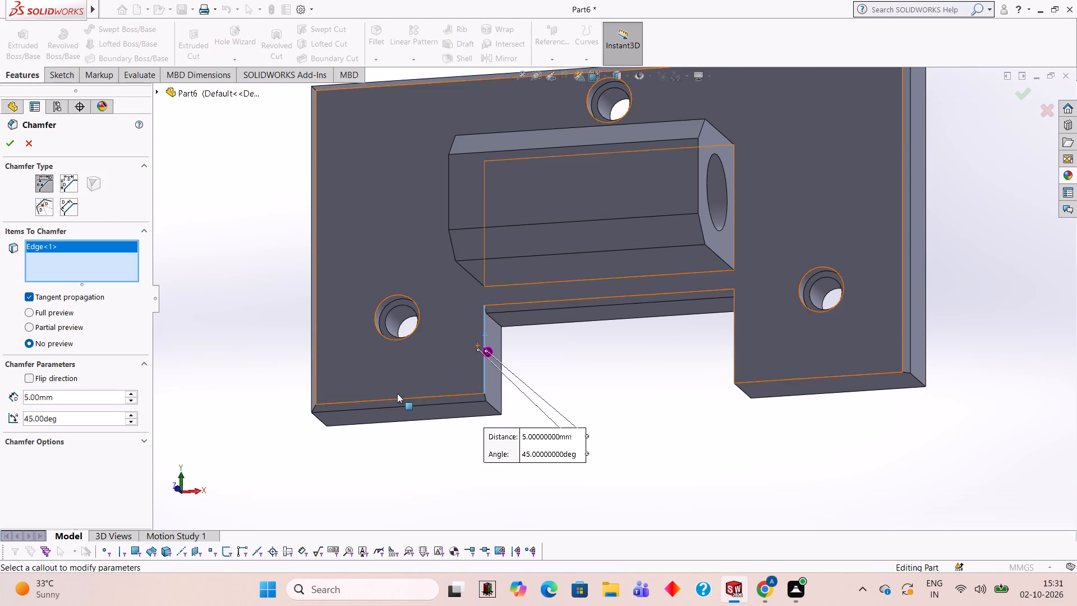
click(12, 143)
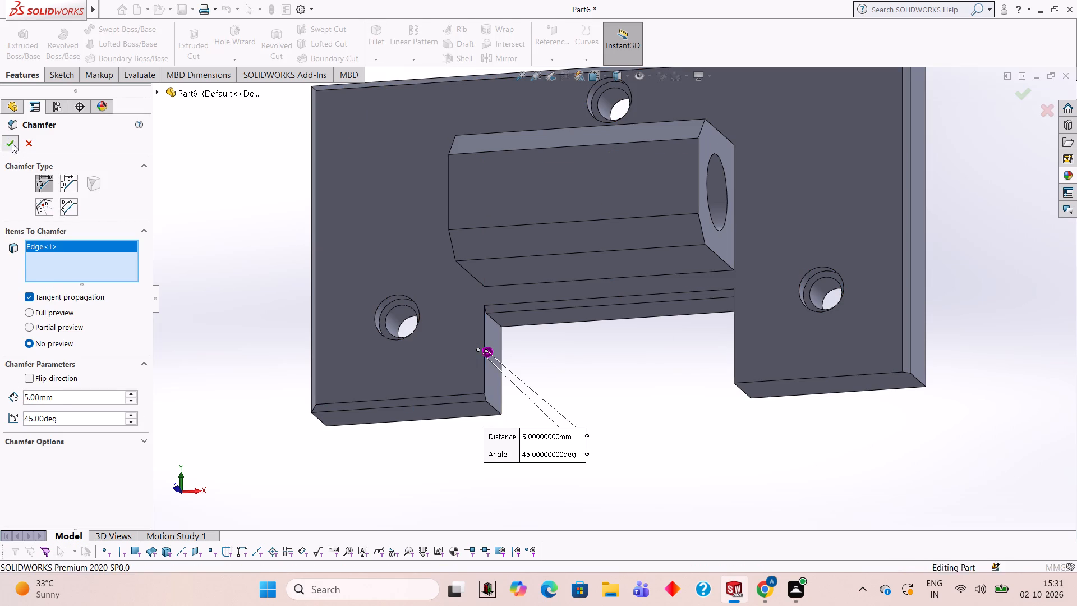
Chamfer the notch's right vertical edge on the plate's boss-side face at 5 mm and 45 degrees.
middle_drag(352, 326, 407, 354)
scroll(711, 347, down, 1)
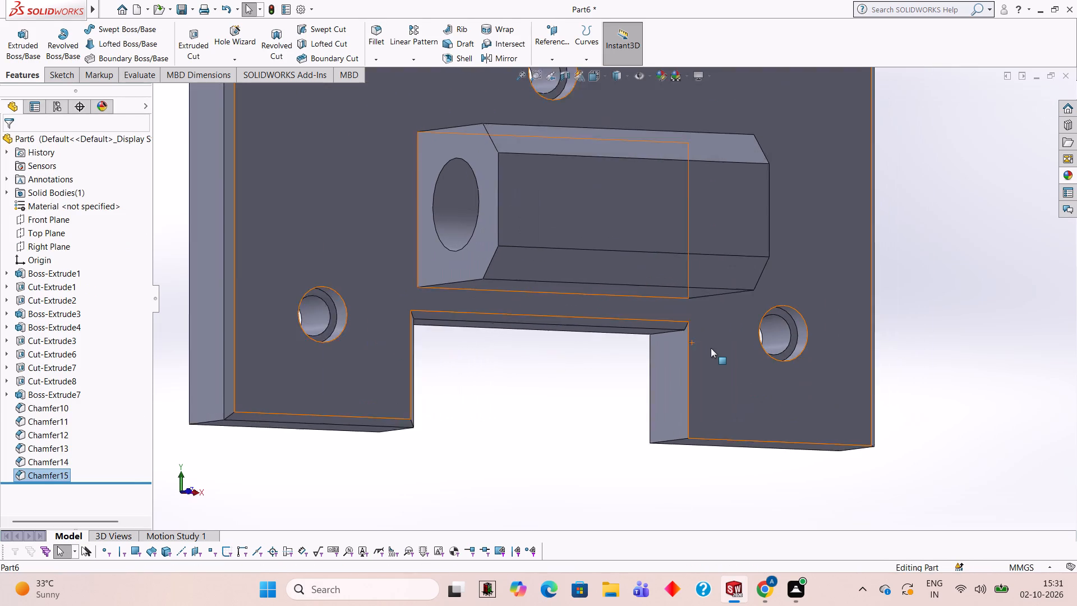
scroll(711, 348, down, 1)
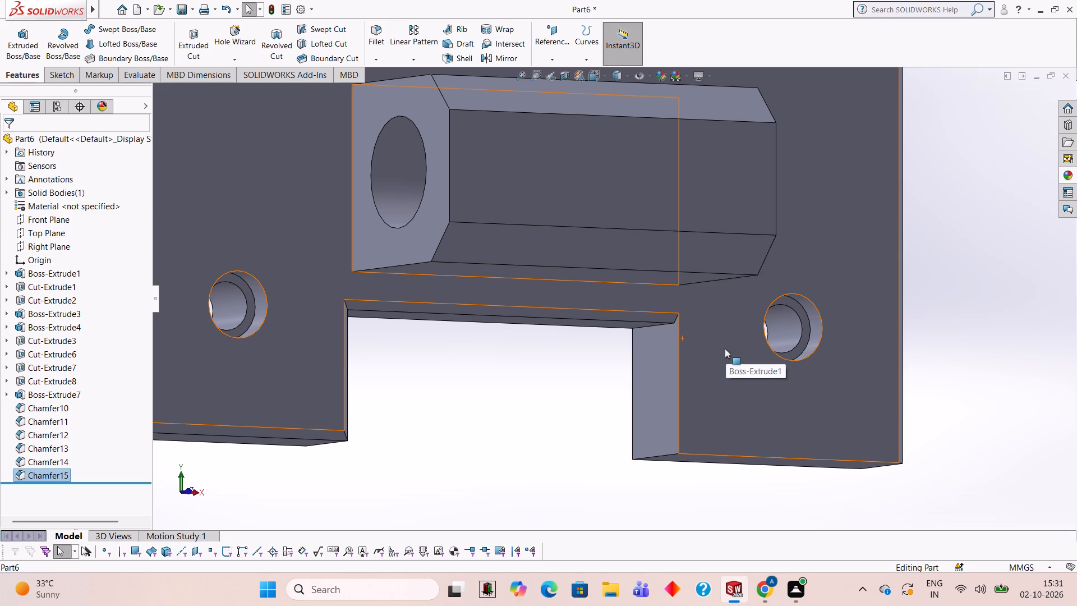
click(375, 62)
click(439, 82)
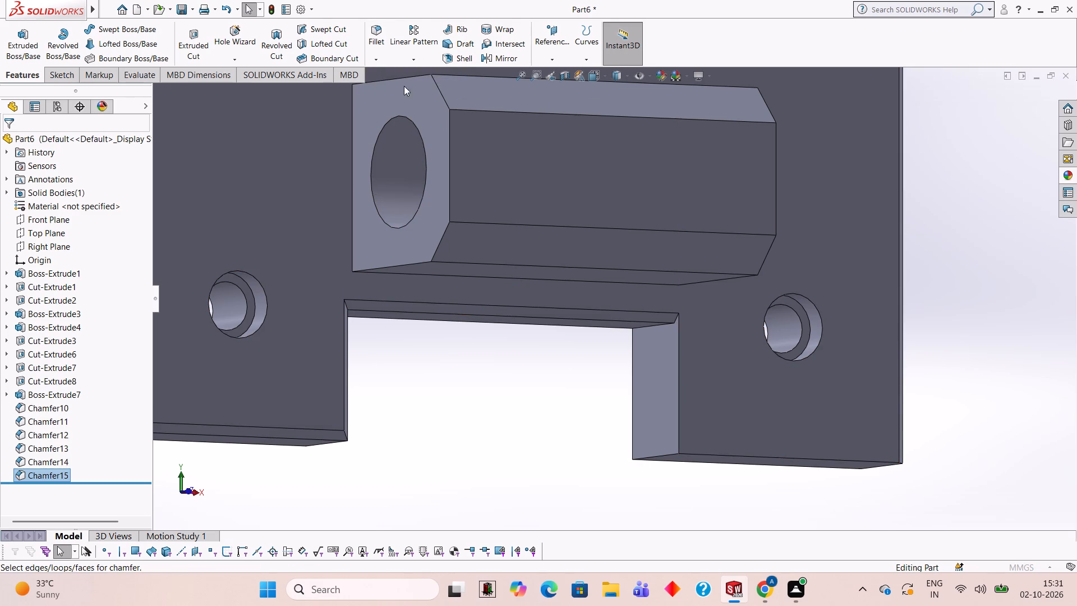
click(679, 393)
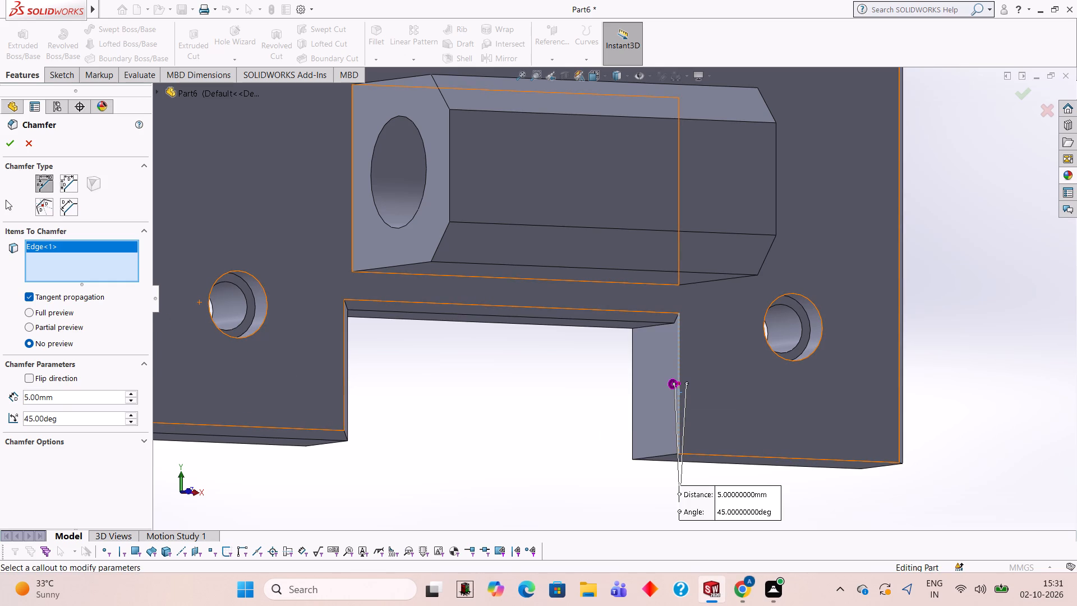
click(10, 150)
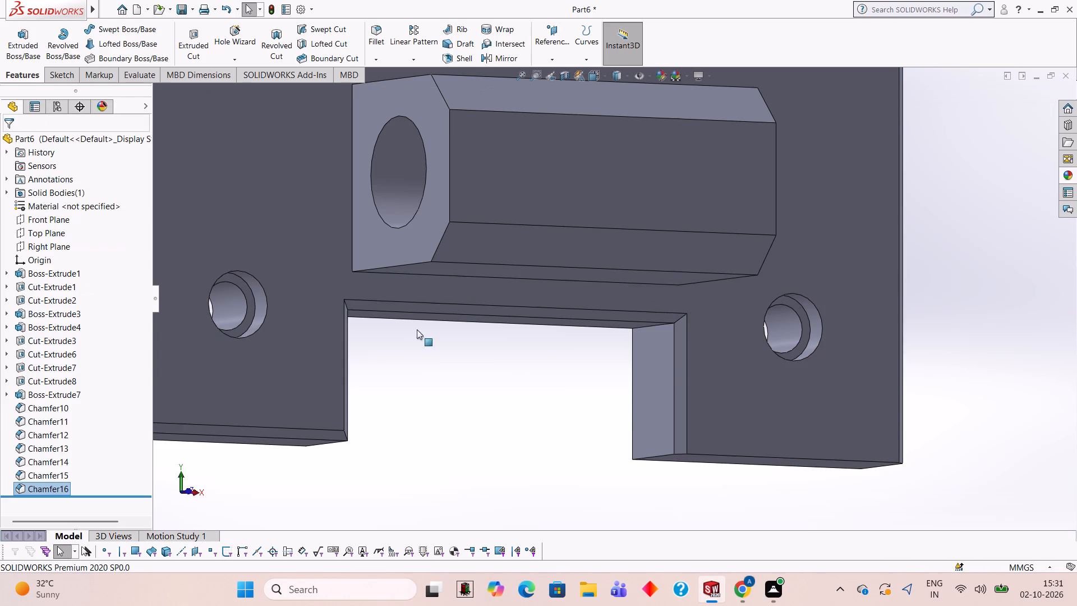
Chamfer the bottom edge of the plate's right leg on the boss-side face at 5 mm and 45 degrees.
scroll(756, 416, up, 1)
middle_drag(756, 416, 722, 370)
scroll(764, 431, down, 1)
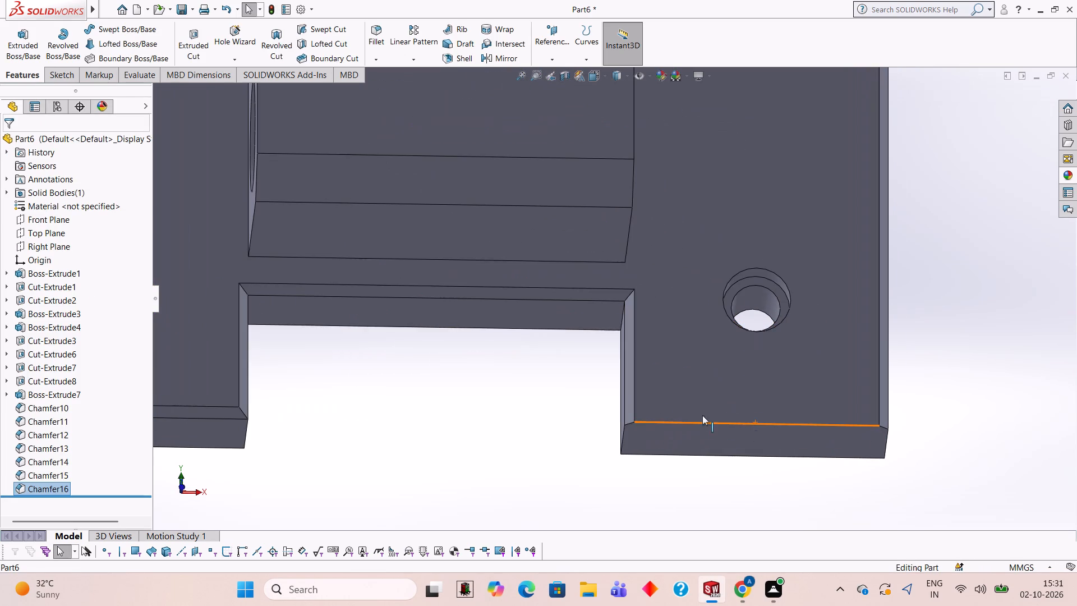
click(378, 58)
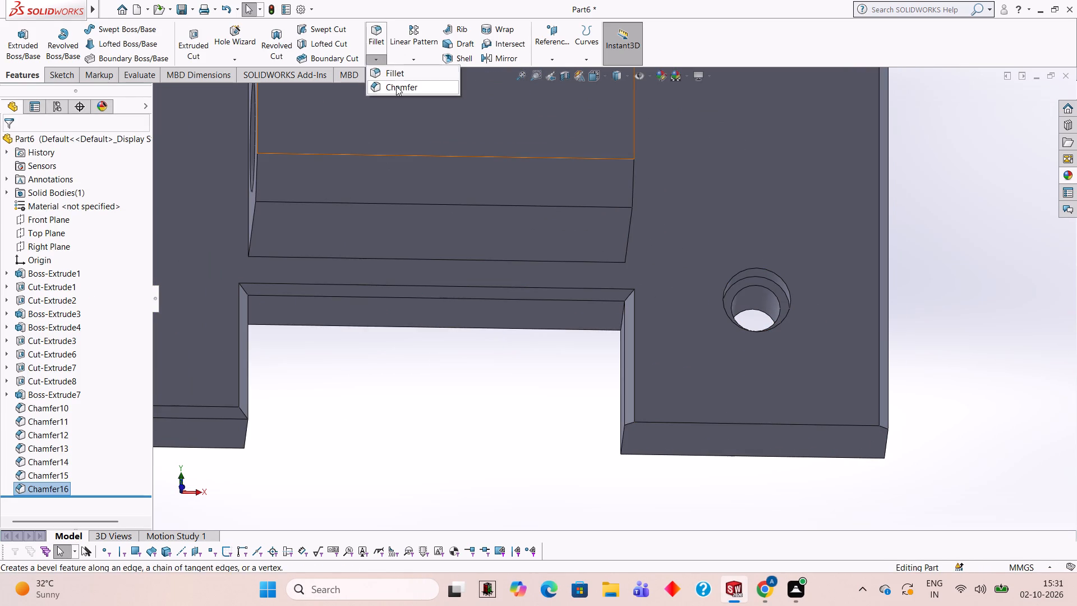
click(398, 87)
click(790, 423)
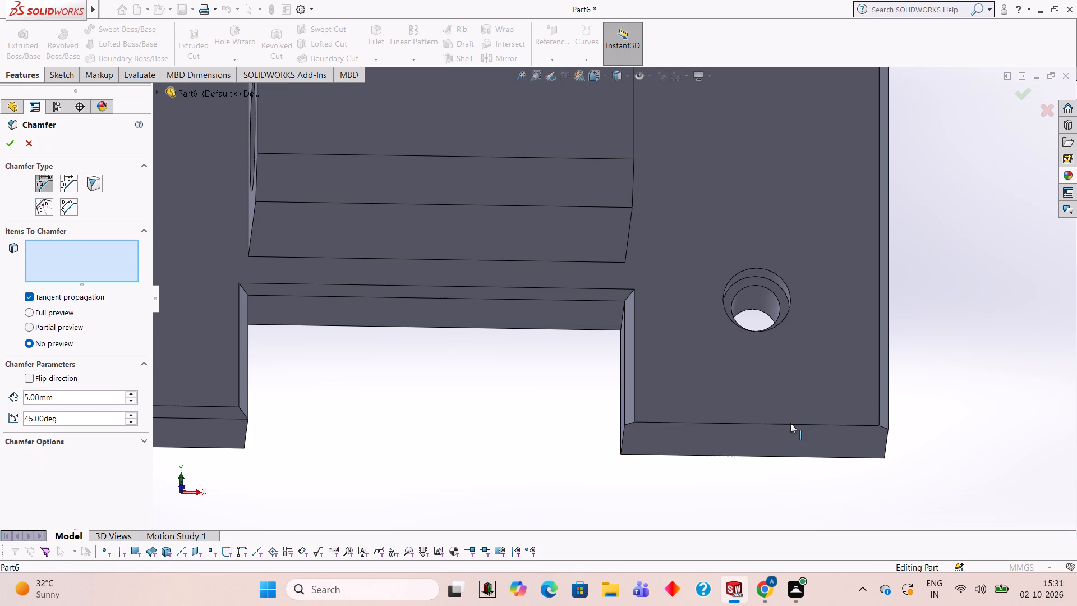
click(16, 150)
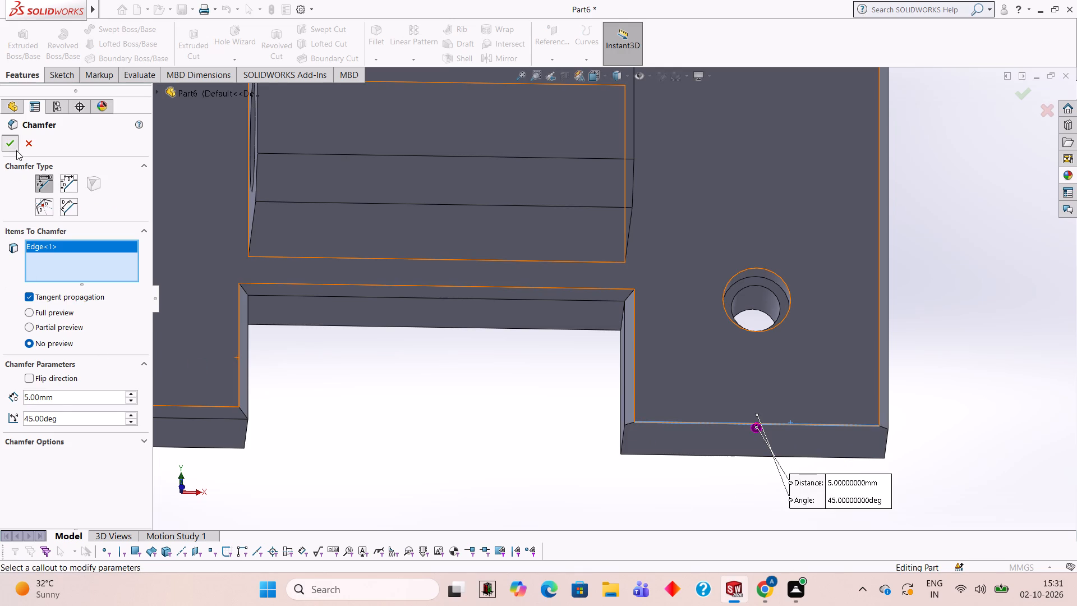
Apply the Red LED appearance to the chamfer face along the plate's top edge only.
scroll(504, 325, up, 2)
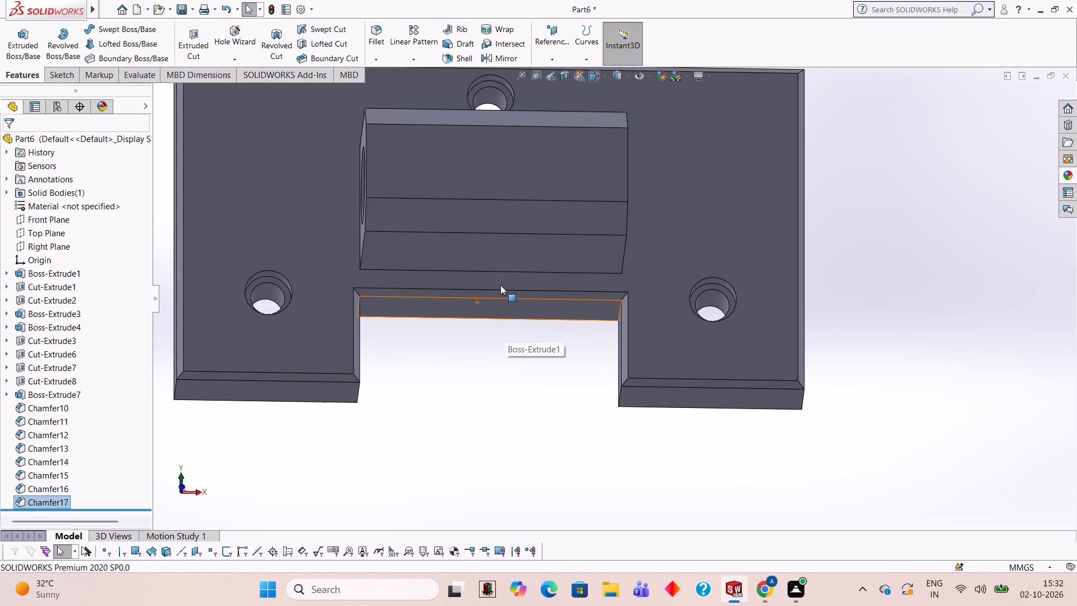
scroll(440, 274, up, 1)
scroll(711, 238, down, 2)
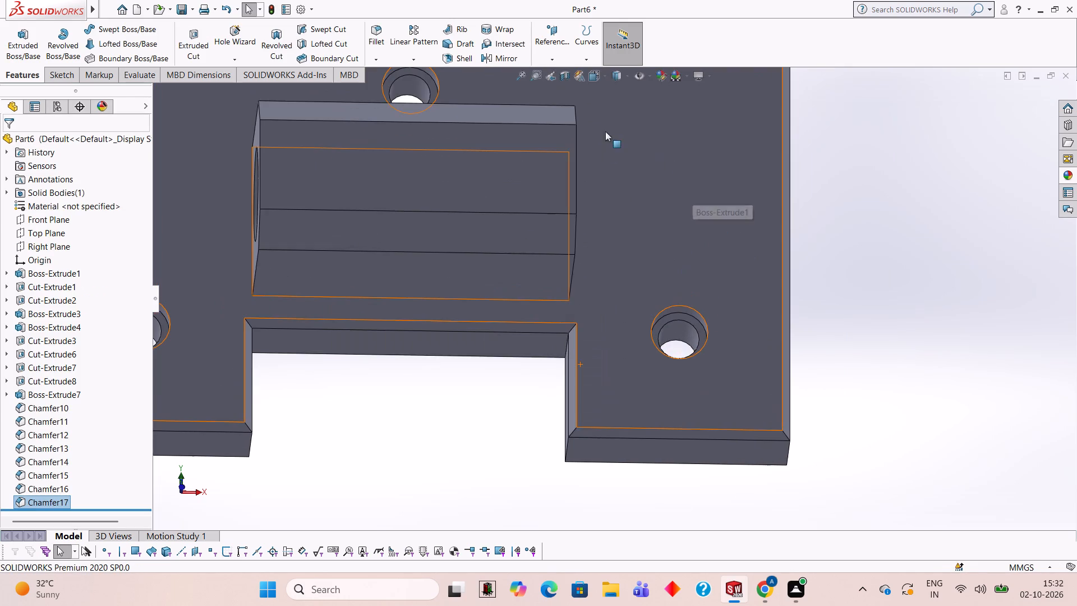
scroll(579, 112, up, 2)
scroll(550, 146, down, 6)
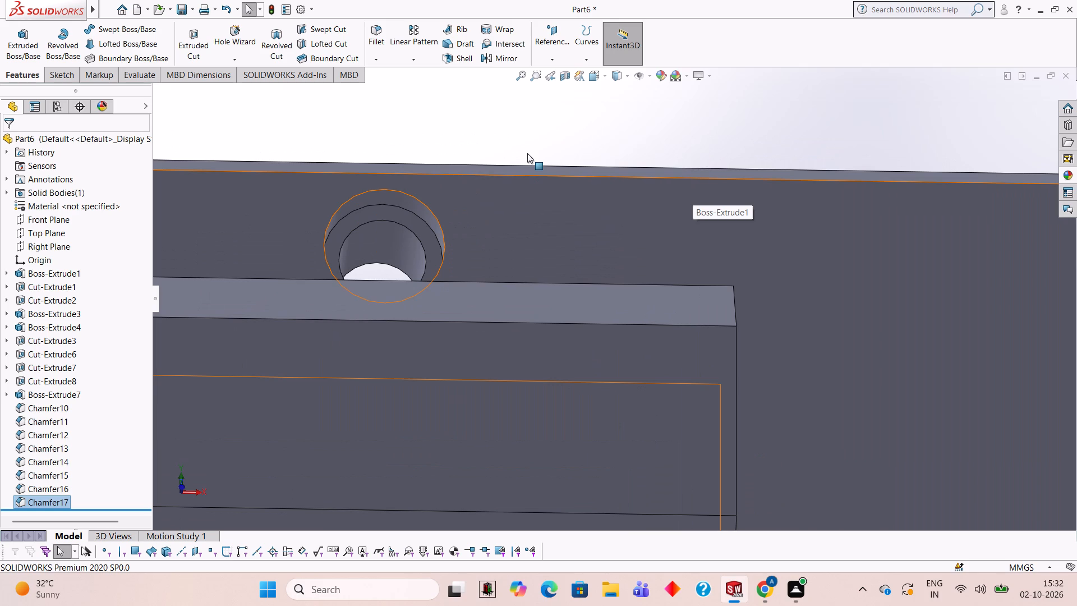
key(Escape)
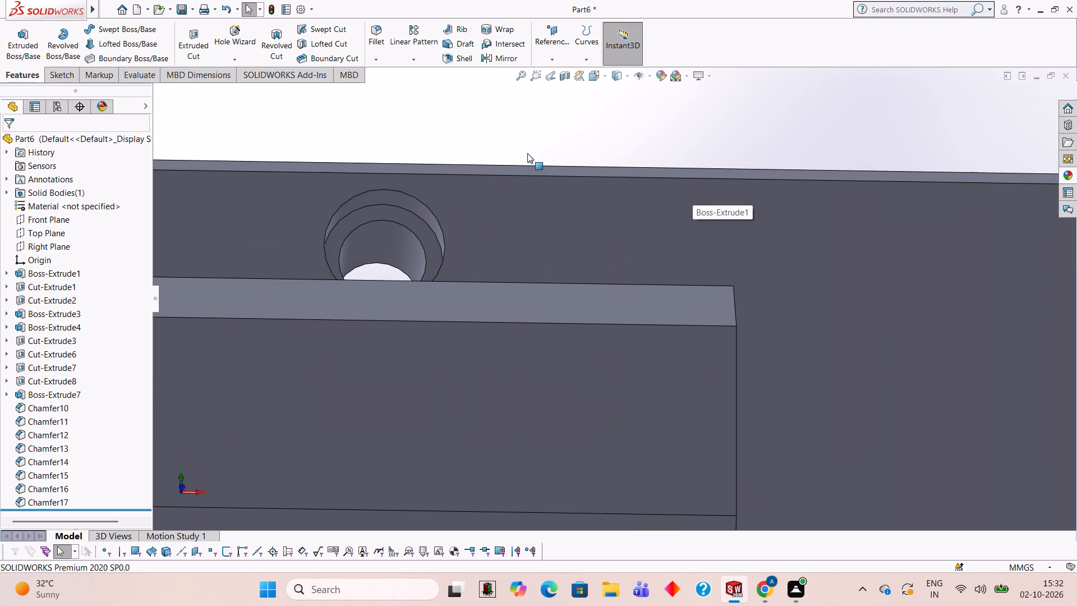
scroll(559, 190, up, 1)
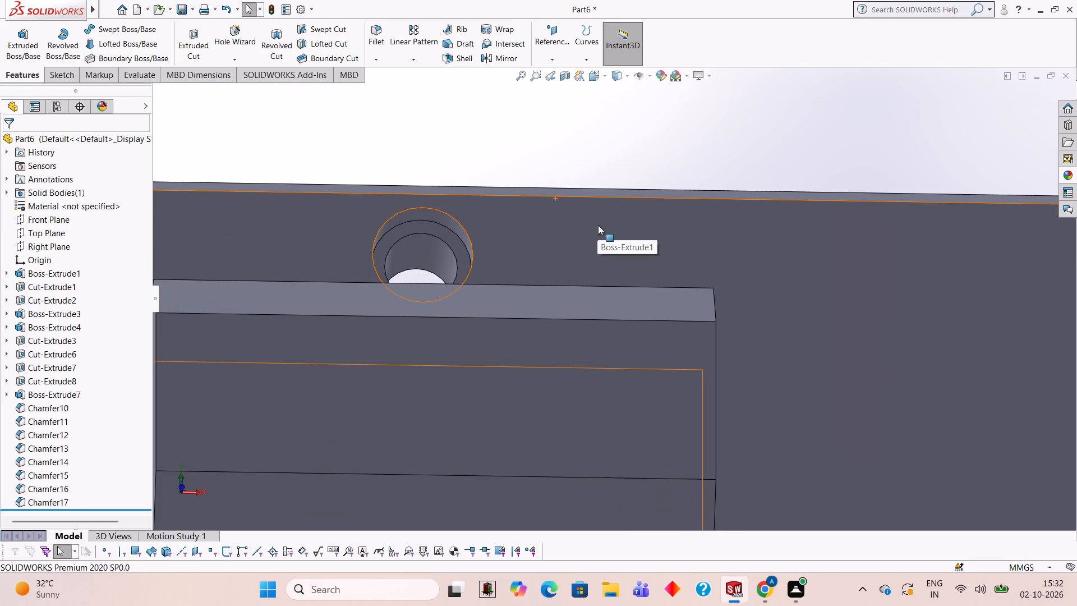
middle_drag(791, 215, 757, 304)
scroll(732, 277, up, 1)
scroll(692, 214, down, 3)
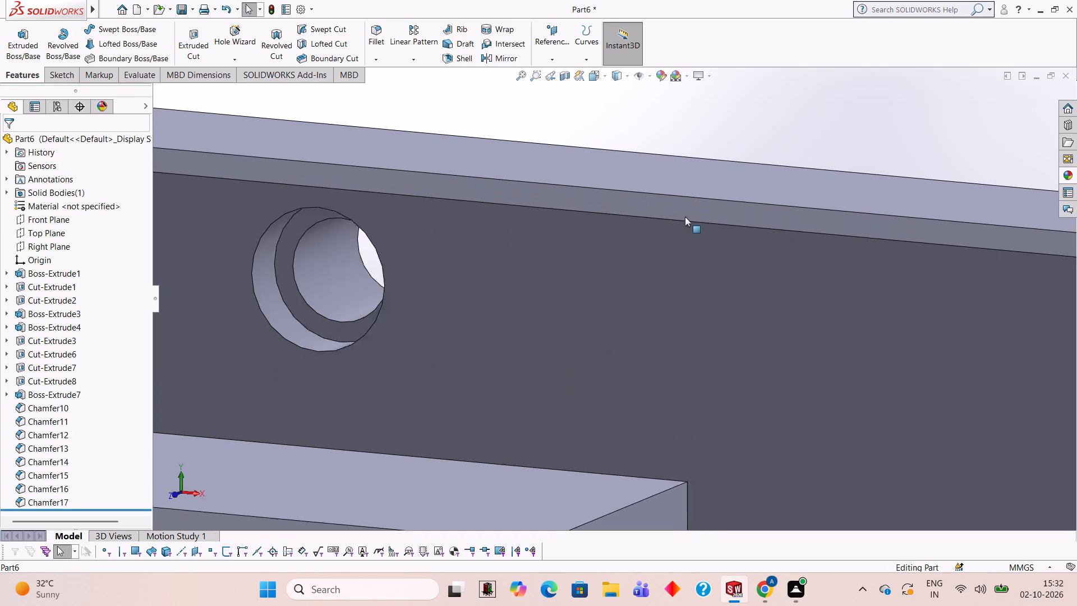
scroll(685, 217, down, 1)
click(1073, 174)
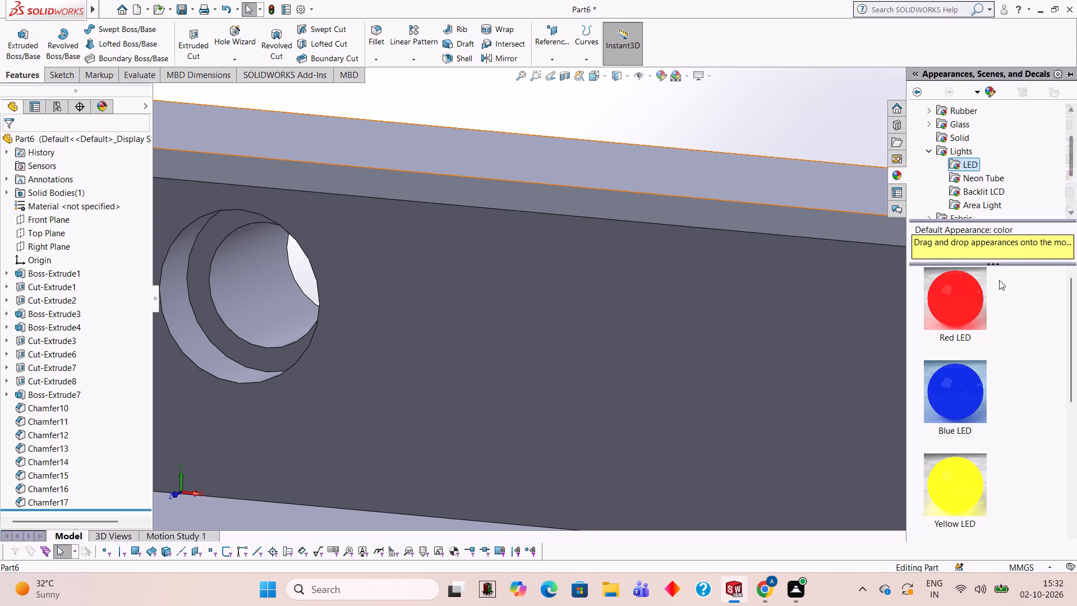
drag(961, 297, 719, 202)
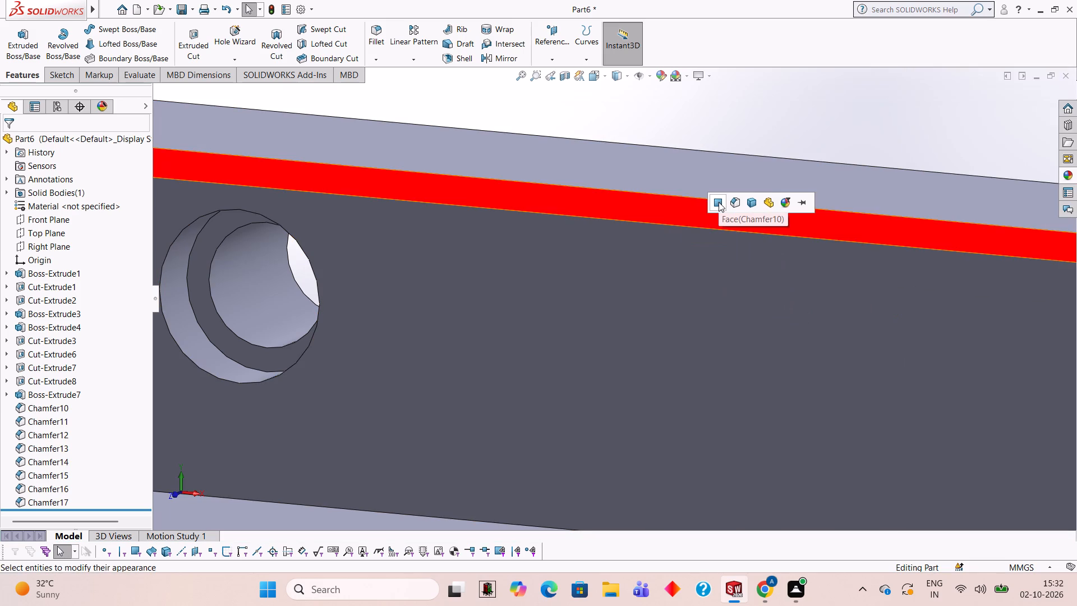
click(719, 202)
Apply the Red LED appearance to the chamfer face along the plate's right vertical outer edge only.
scroll(719, 202, up, 5)
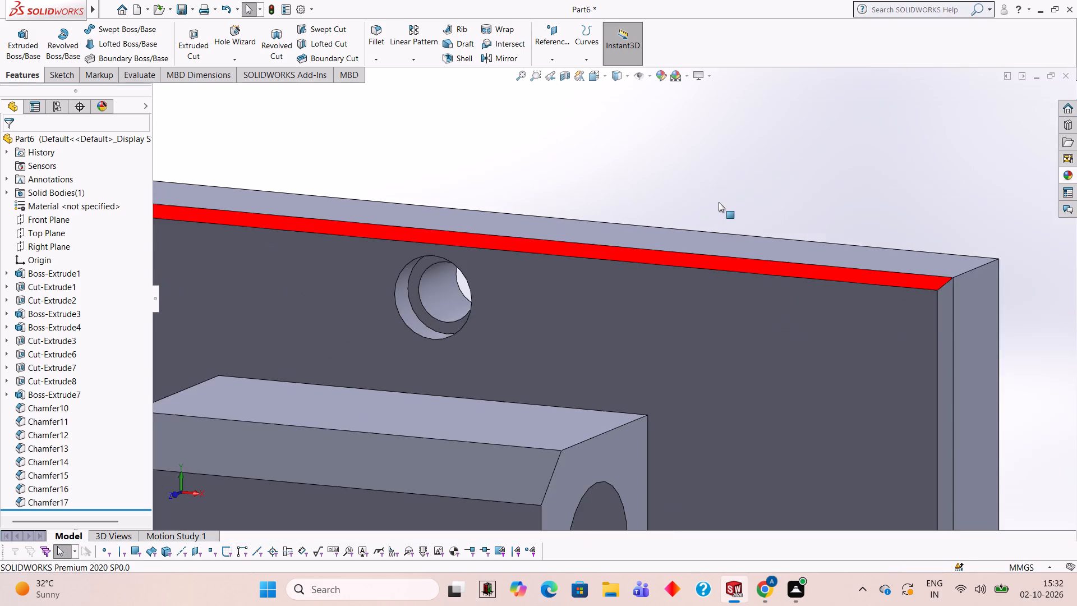
scroll(762, 389, up, 4)
scroll(737, 392, down, 4)
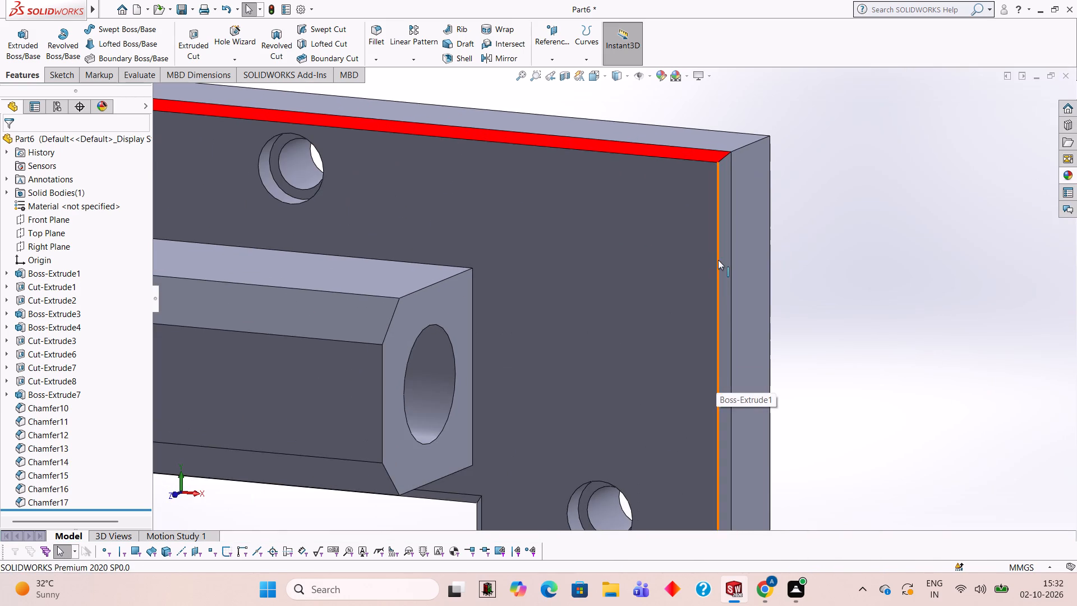
scroll(718, 259, down, 5)
click(1063, 180)
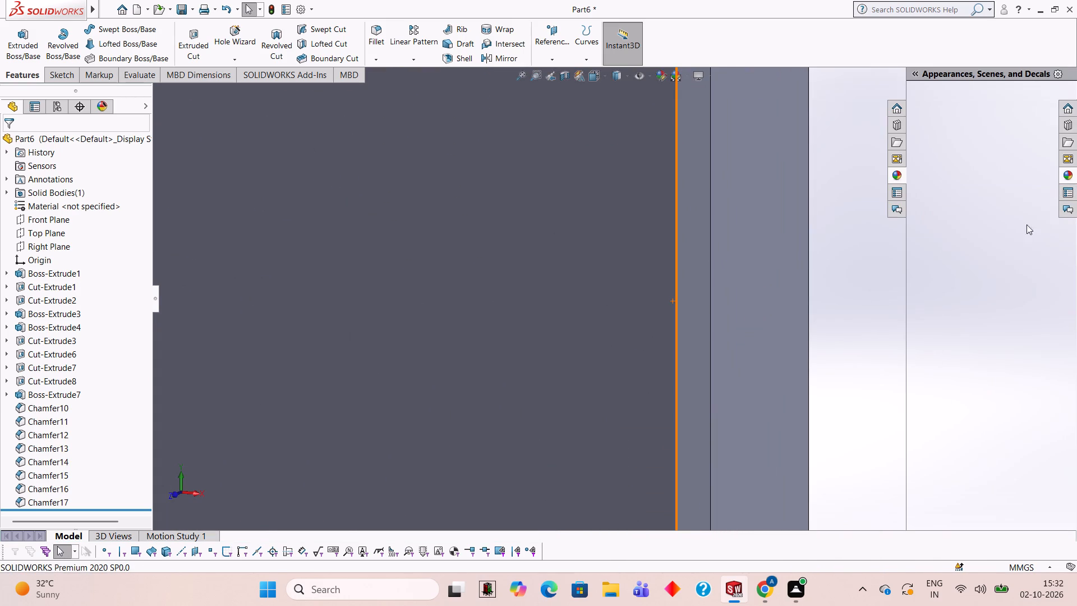
drag(948, 301, 691, 282)
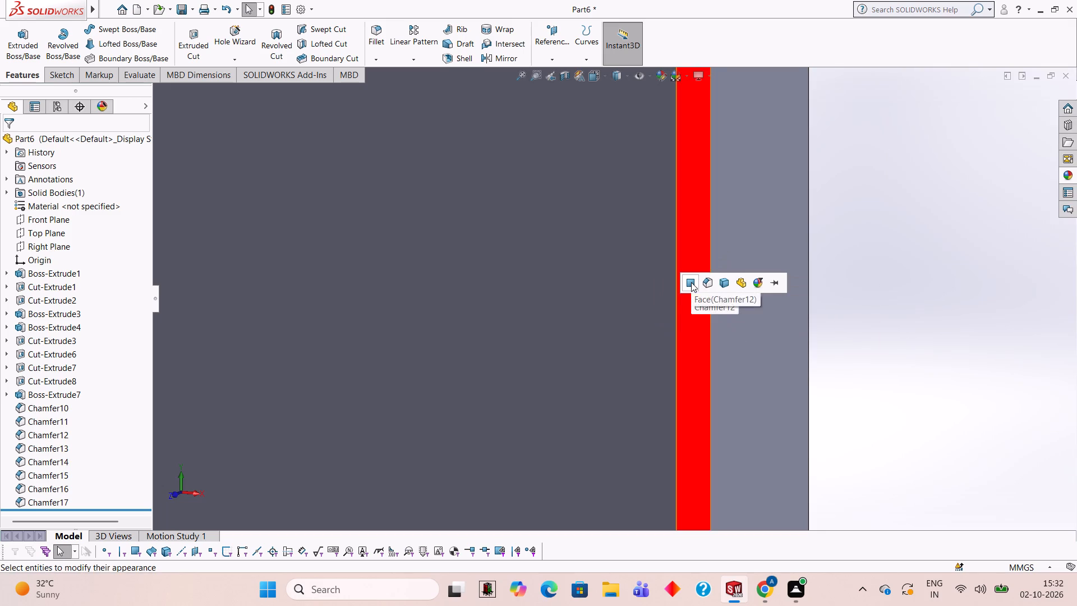
click(691, 282)
Apply the Red LED appearance to the chamfer face along the plate's left vertical outer edge only.
scroll(691, 282, up, 5)
scroll(556, 423, up, 3)
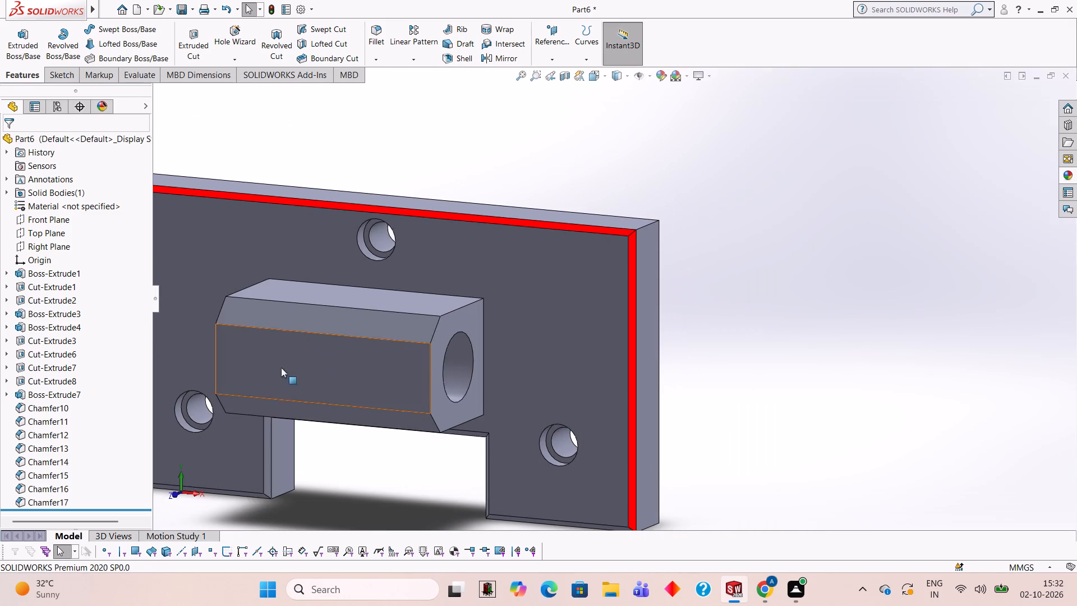
scroll(254, 355, down, 4)
scroll(254, 355, up, 4)
scroll(254, 355, down, 3)
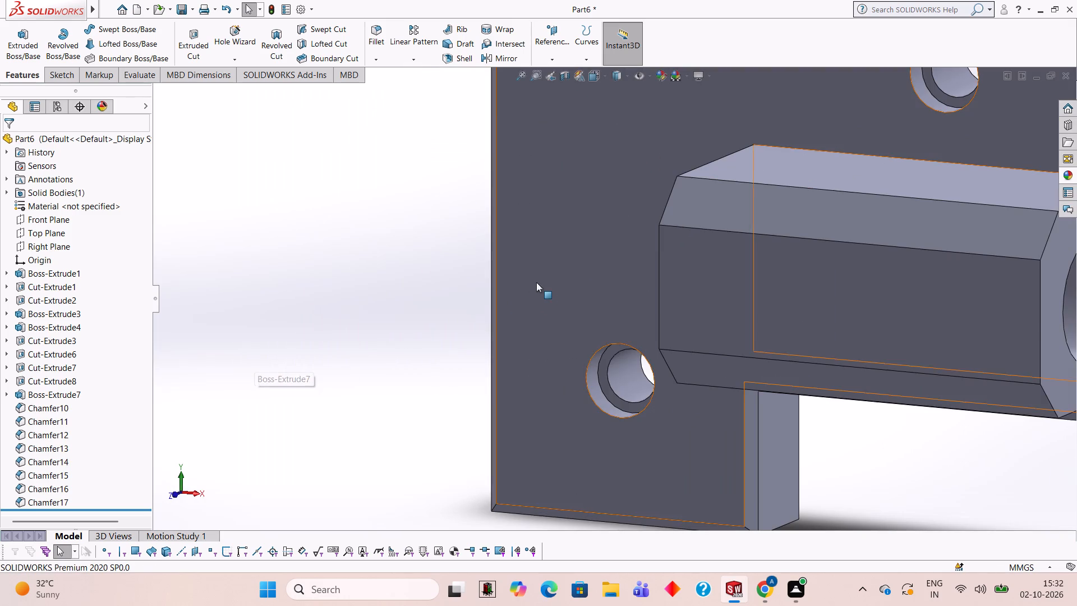
middle_drag(536, 282, 605, 315)
scroll(605, 315, down, 3)
scroll(459, 283, down, 2)
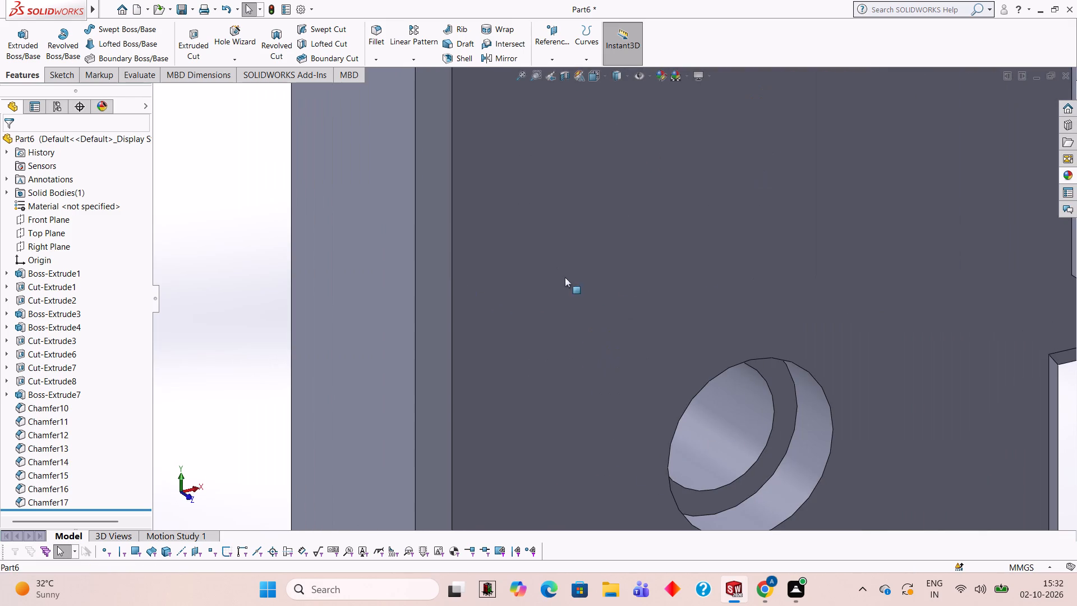
click(1065, 180)
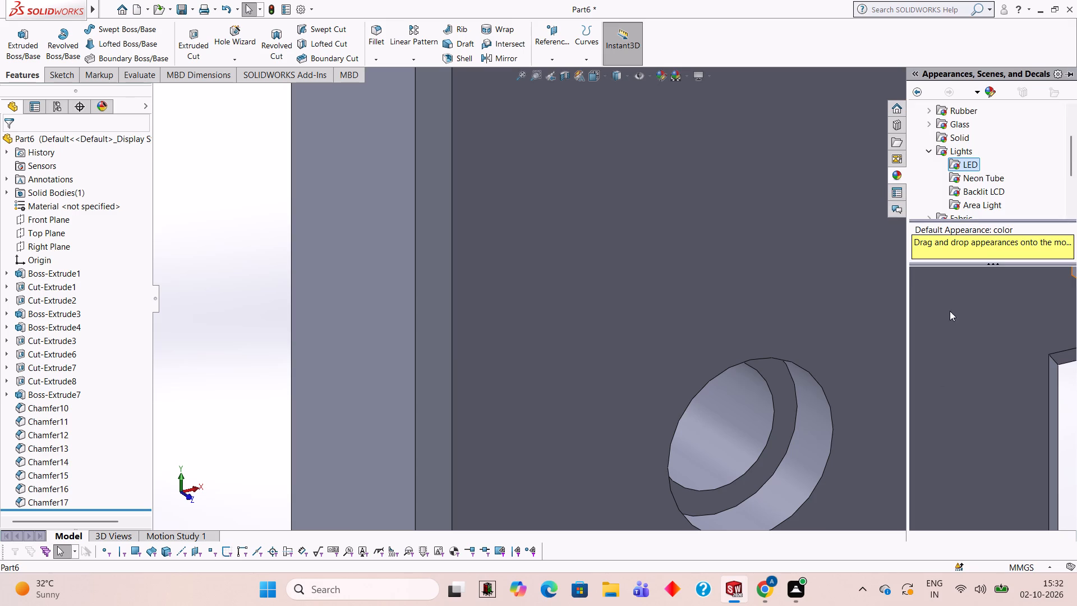
drag(950, 310, 440, 340)
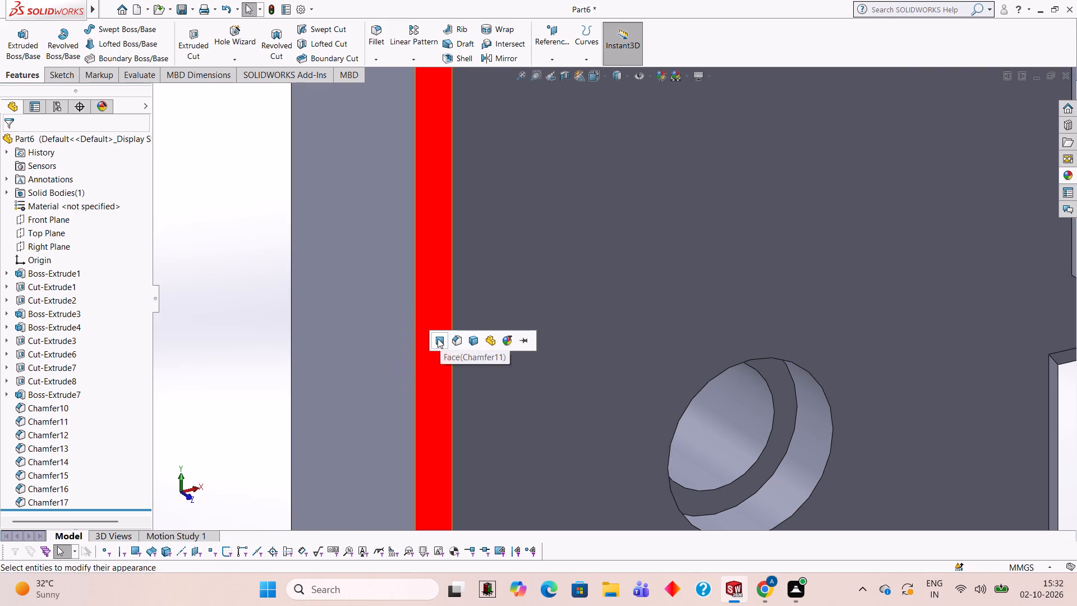
click(438, 338)
Apply the Red LED appearance to the chamfer face along the bottom edge of the plate's left leg only.
scroll(483, 362, up, 3)
scroll(593, 392, up, 3)
scroll(662, 424, up, 1)
middle_drag(675, 457, 627, 408)
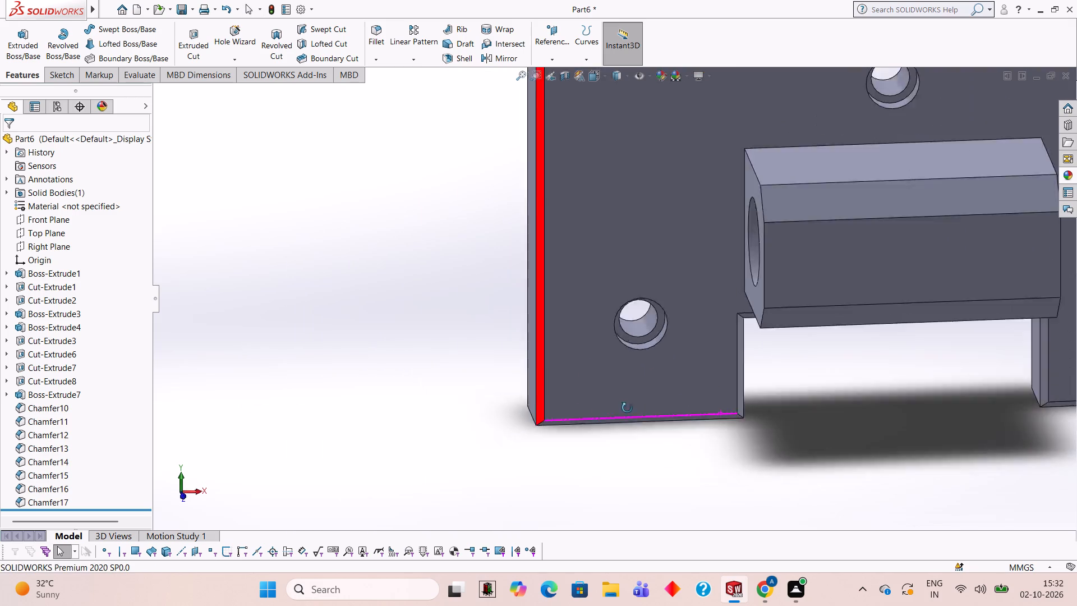
middle_drag(627, 408, 616, 335)
scroll(612, 483, down, 7)
scroll(556, 287, down, 1)
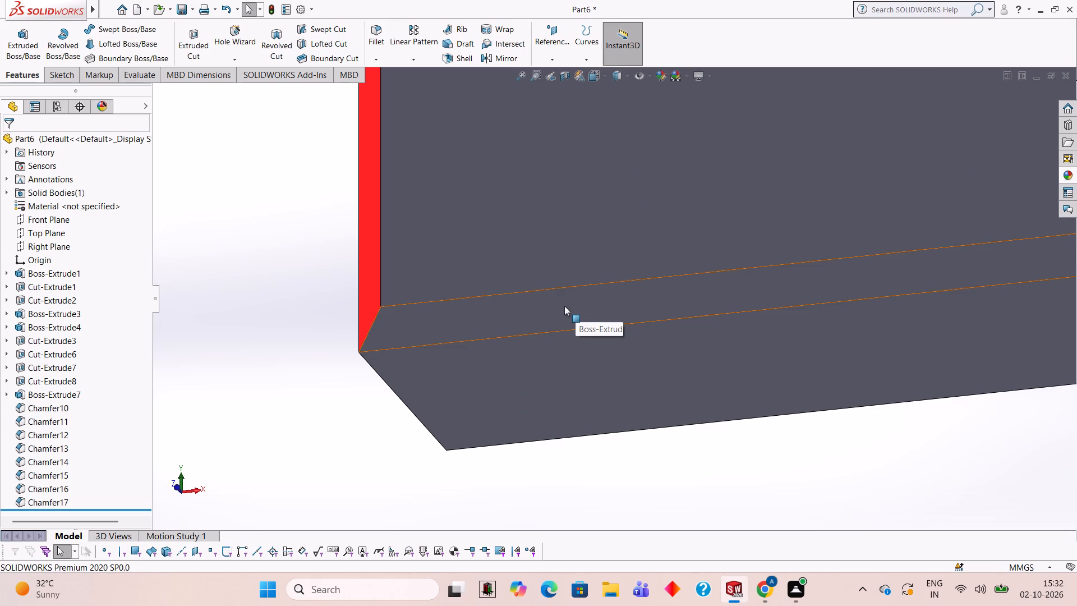
click(1073, 178)
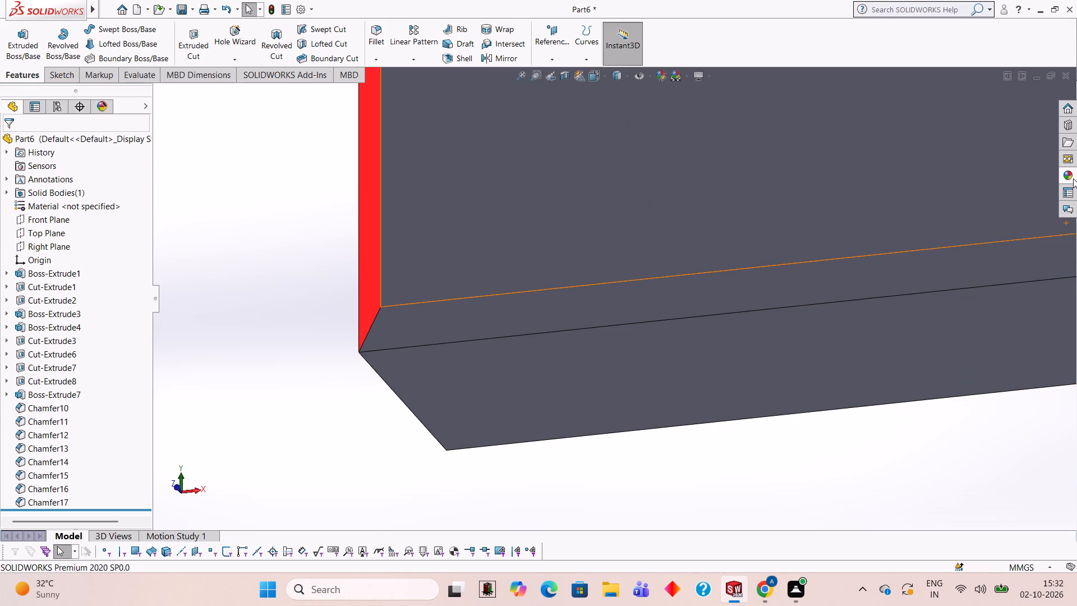
drag(974, 291, 787, 274)
click(787, 274)
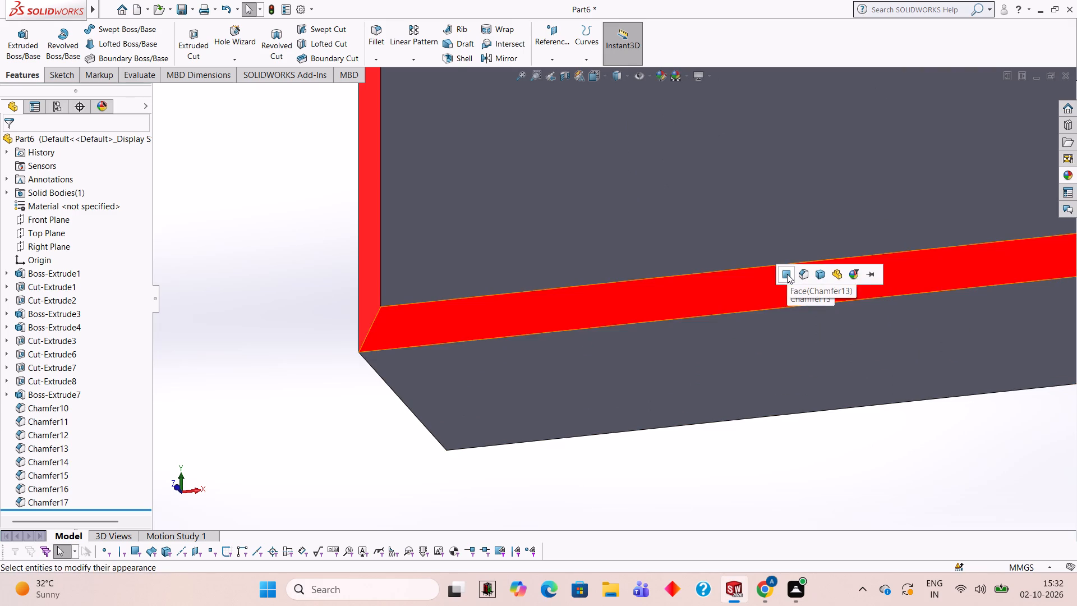
Apply the Red LED appearance to the chamfer face along the notch's left vertical edge only.
scroll(787, 274, up, 6)
scroll(896, 230, down, 6)
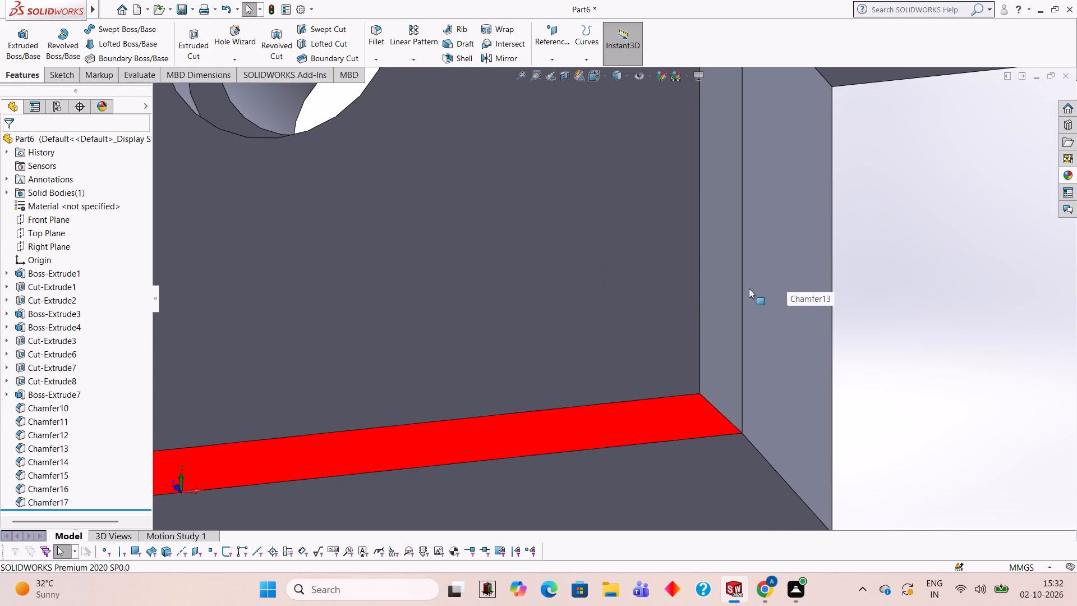
scroll(818, 243, up, 2)
scroll(818, 243, down, 2)
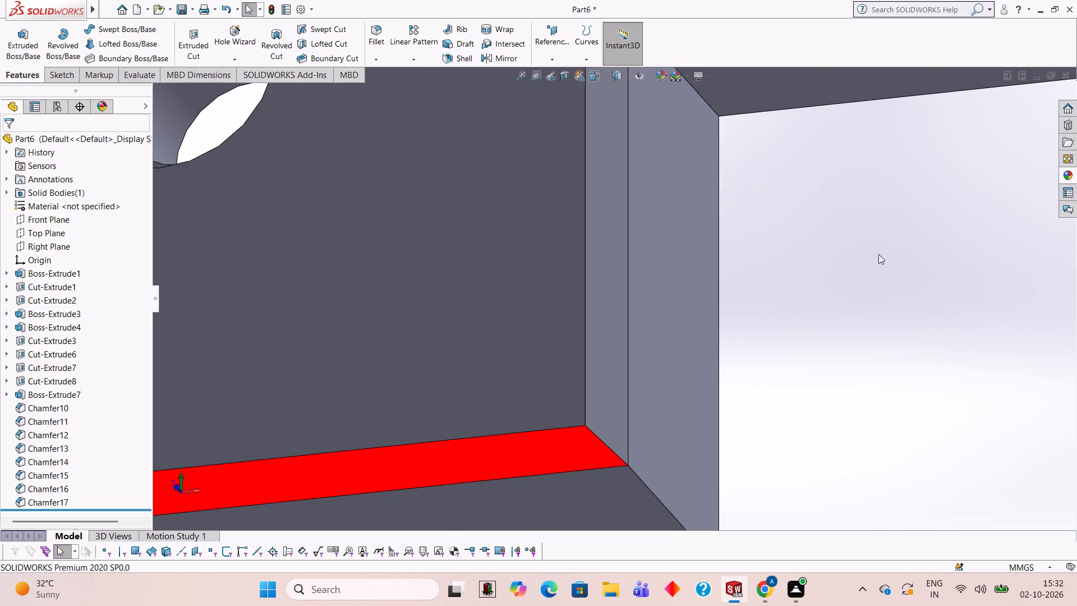
click(1073, 178)
drag(965, 327, 613, 304)
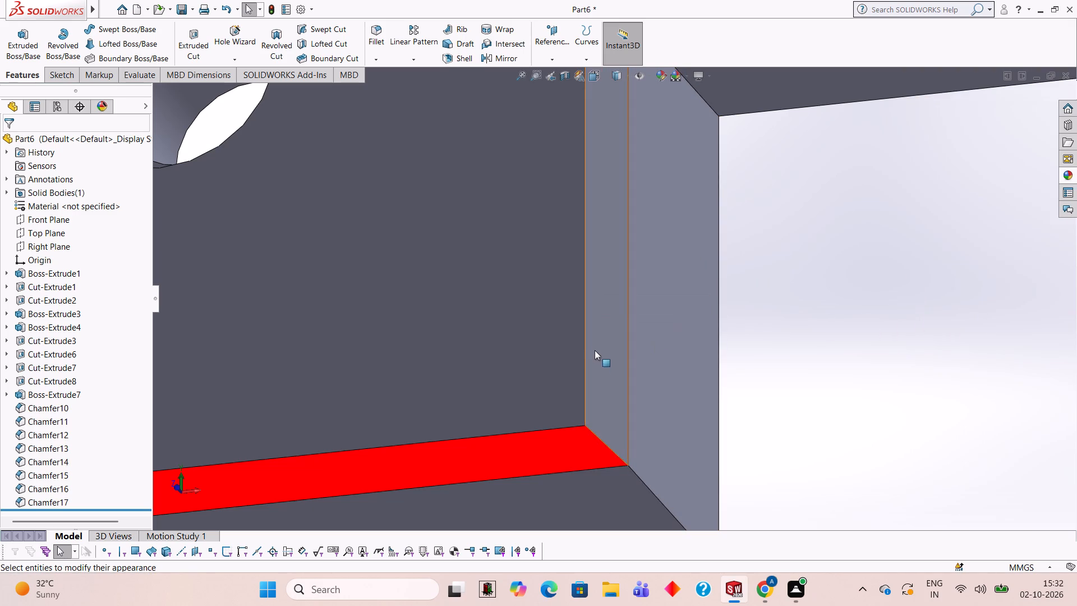
click(1067, 178)
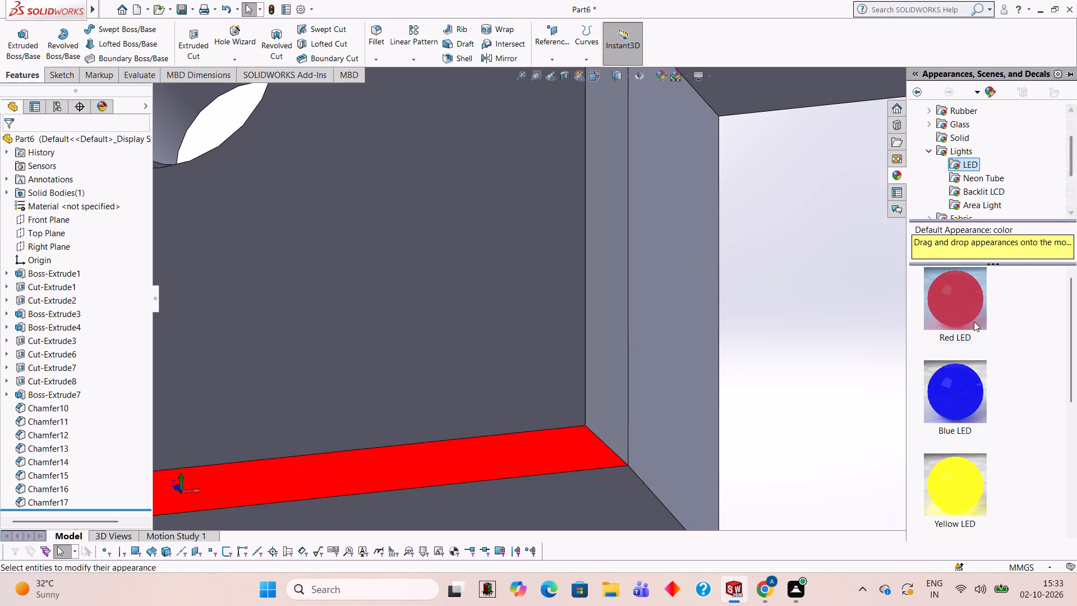
drag(973, 322, 620, 322)
click(620, 322)
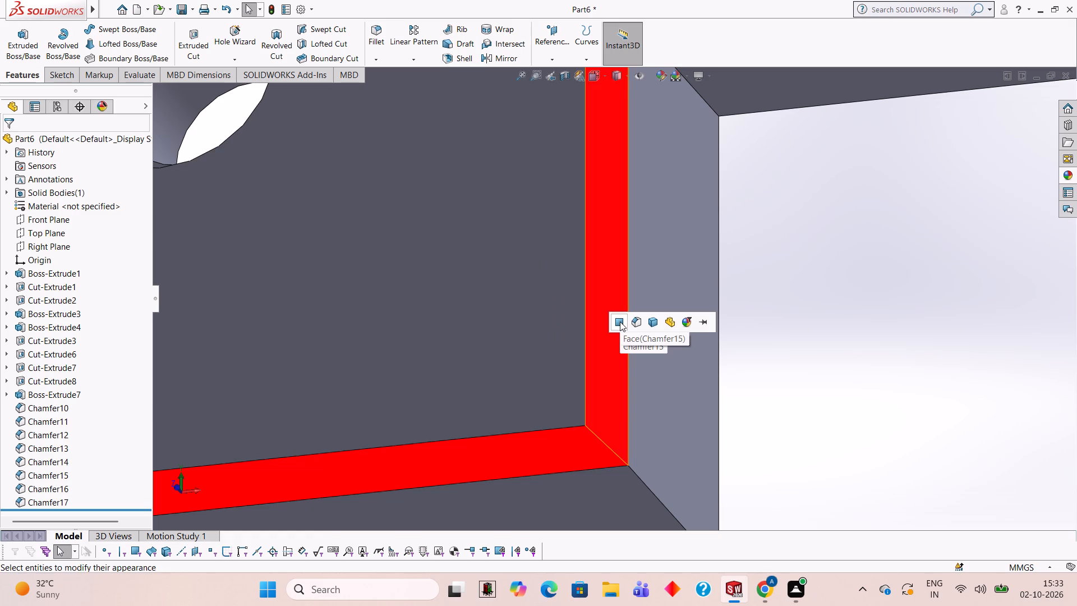
Apply the Red LED appearance to the chamfer face along the notch's top horizontal edge only.
scroll(941, 170, up, 2)
scroll(889, 172, down, 2)
scroll(864, 179, up, 3)
scroll(864, 179, down, 2)
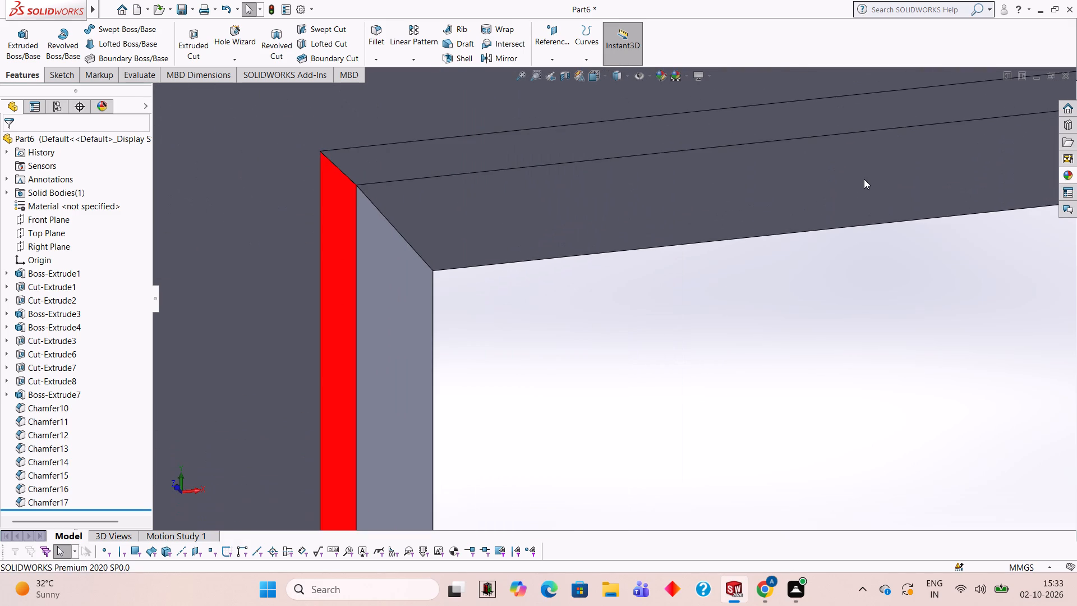
scroll(864, 176, up, 1)
click(1066, 176)
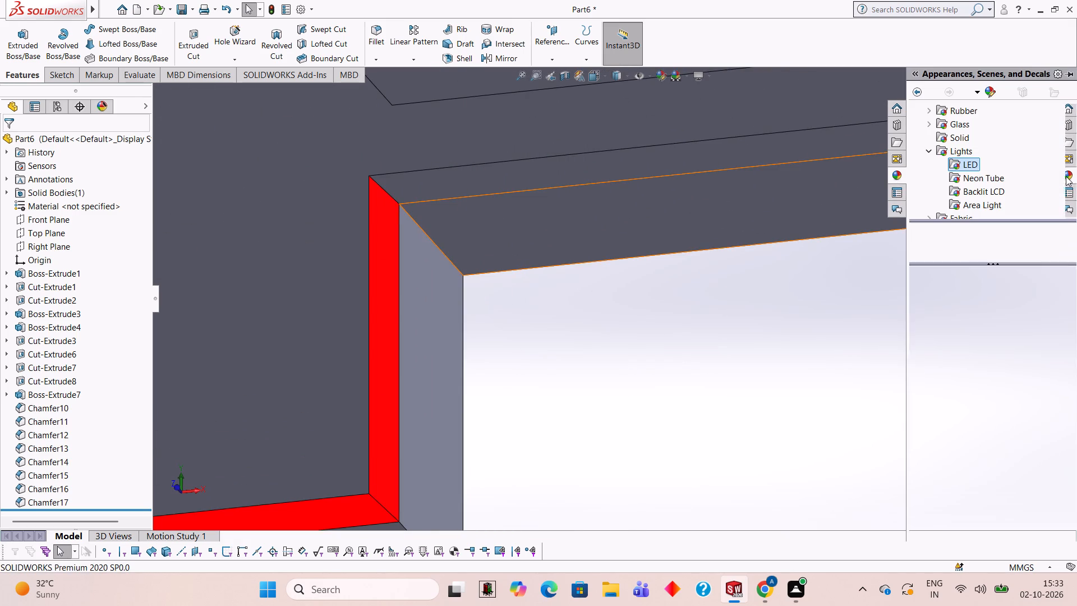
drag(970, 306, 686, 160)
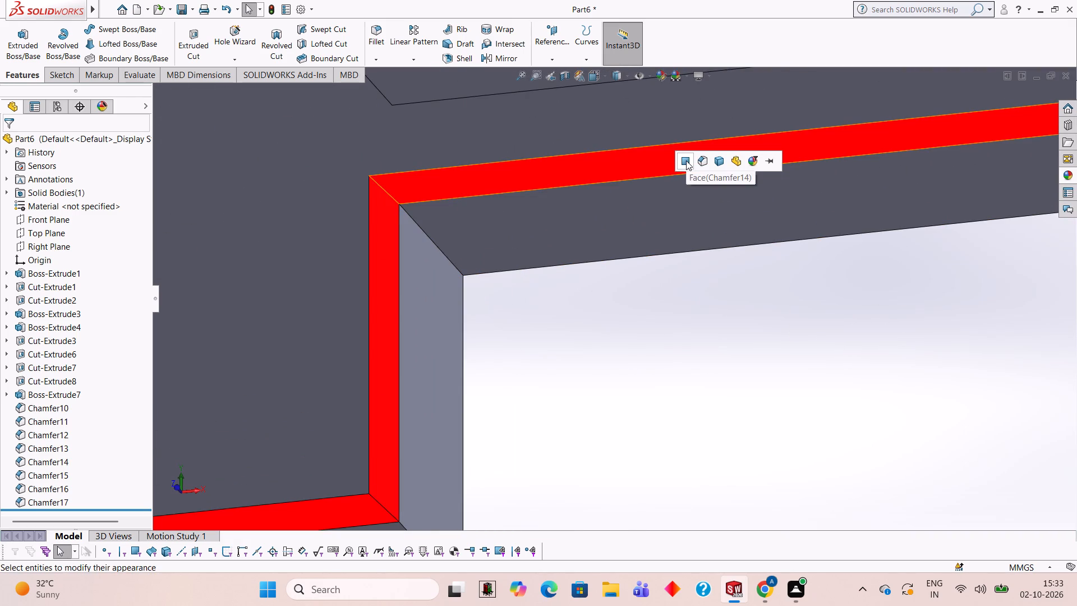
click(688, 161)
Apply the Red LED appearance to the chamfer face along the notch's right vertical edge only.
scroll(843, 173, up, 3)
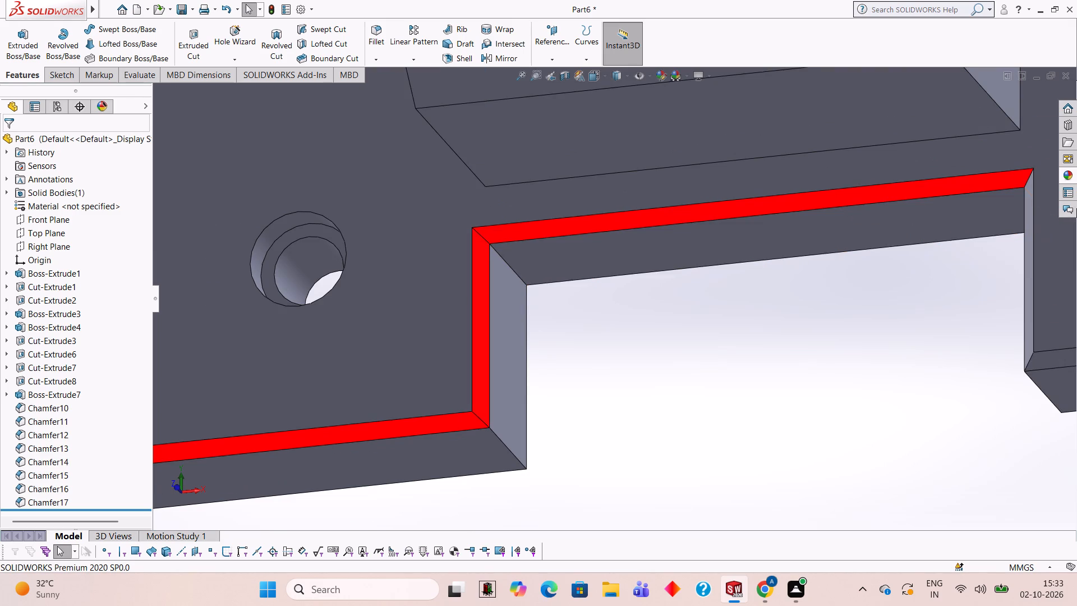
scroll(996, 222, up, 3)
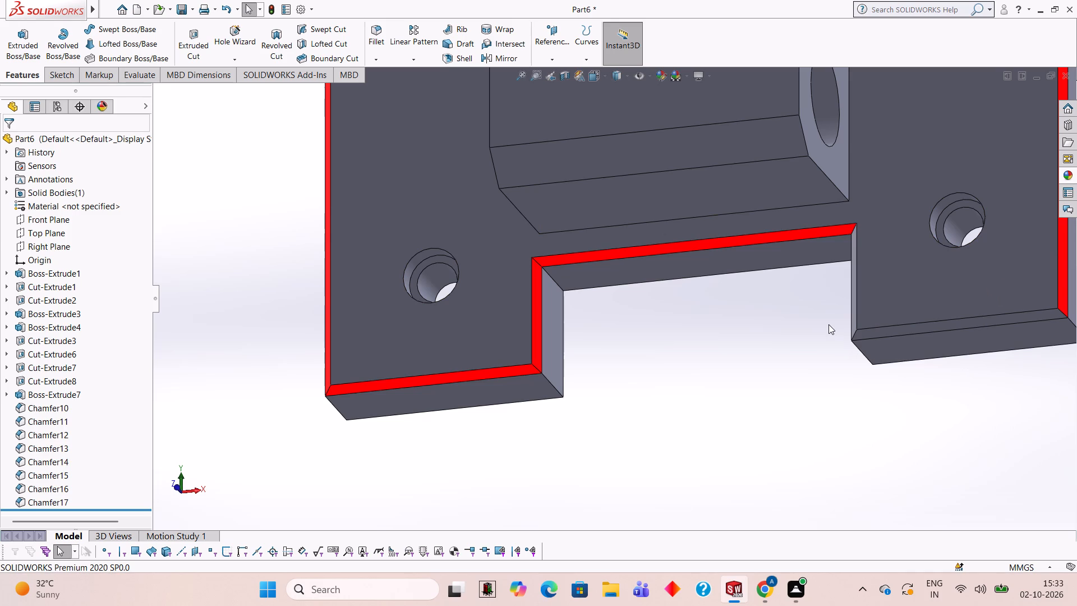
middle_drag(759, 291, 783, 302)
middle_drag(841, 285, 853, 291)
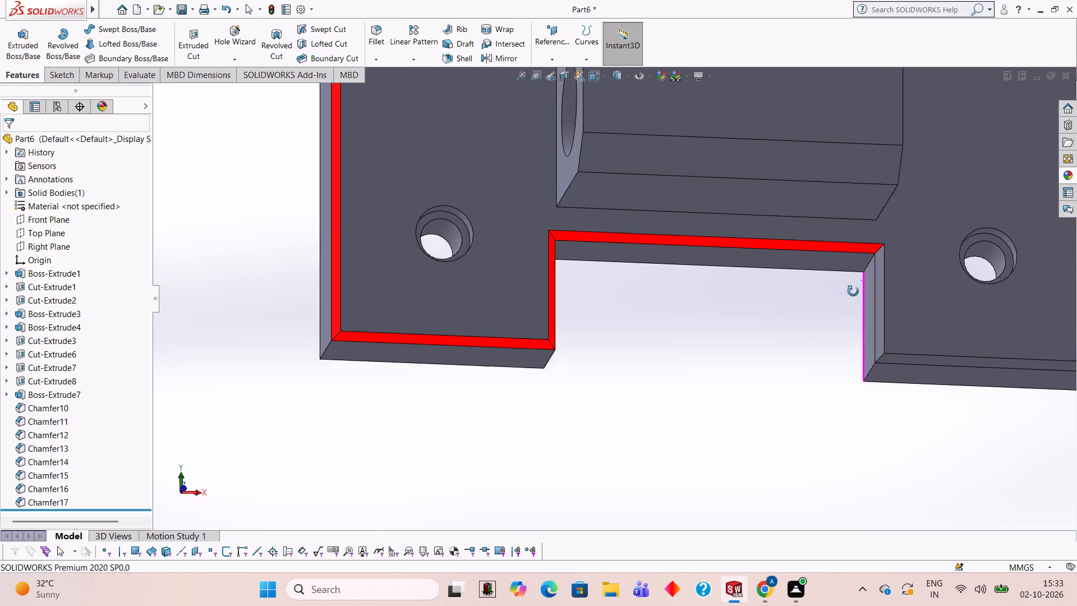
middle_drag(853, 291, 865, 299)
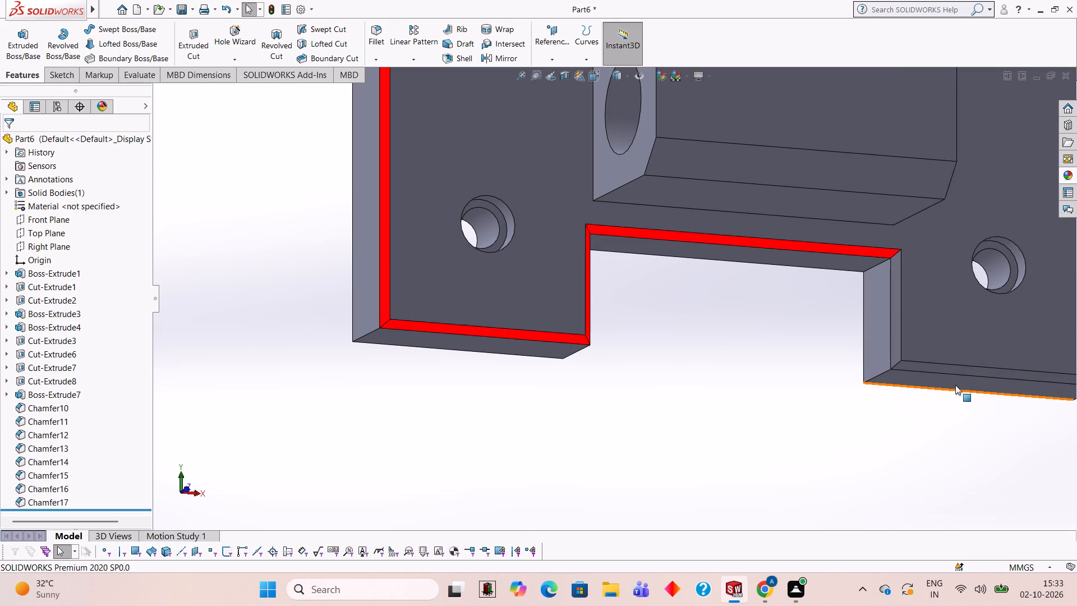
scroll(945, 318, up, 2)
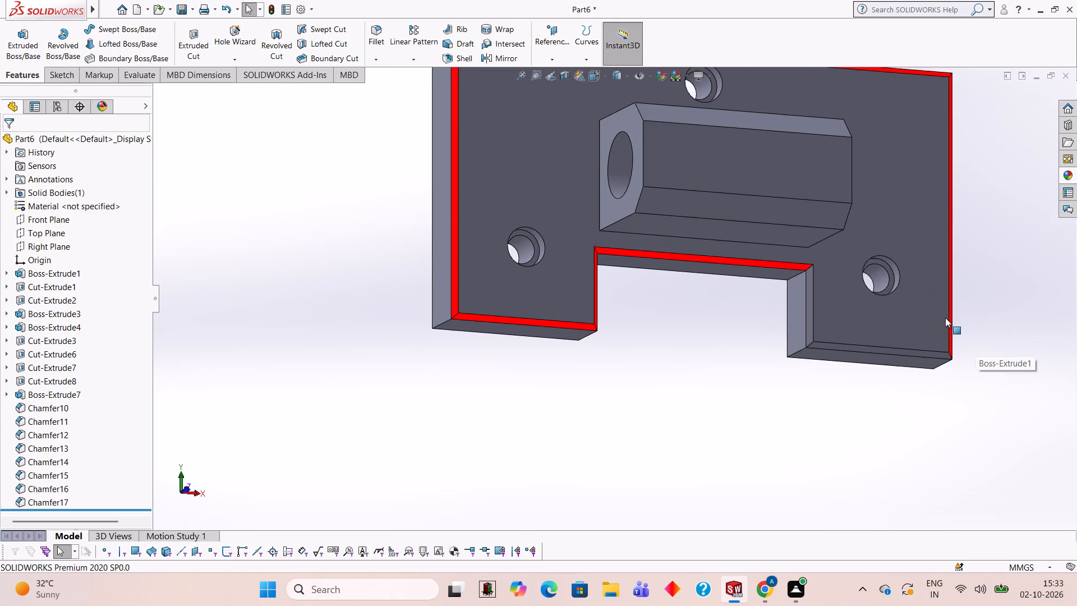
scroll(945, 318, down, 1)
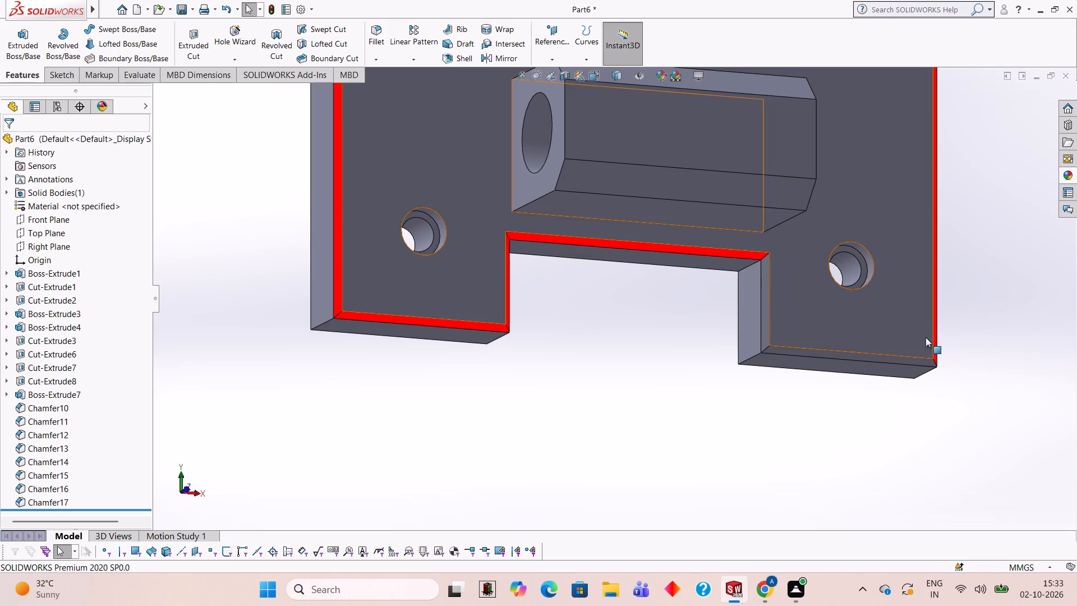
scroll(799, 272, down, 3)
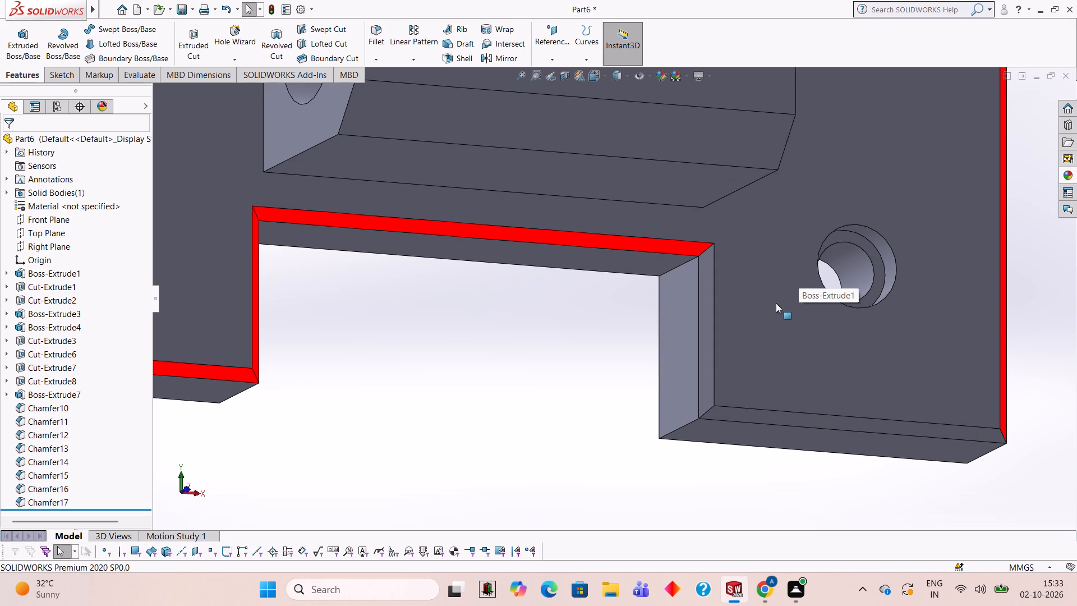
scroll(615, 305, down, 1)
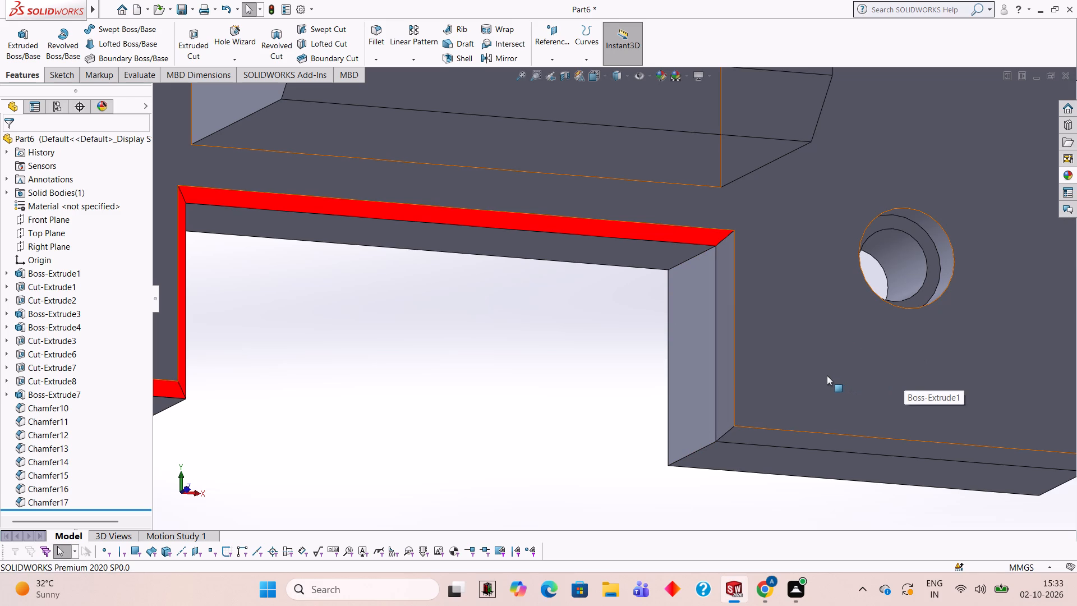
scroll(828, 306, down, 2)
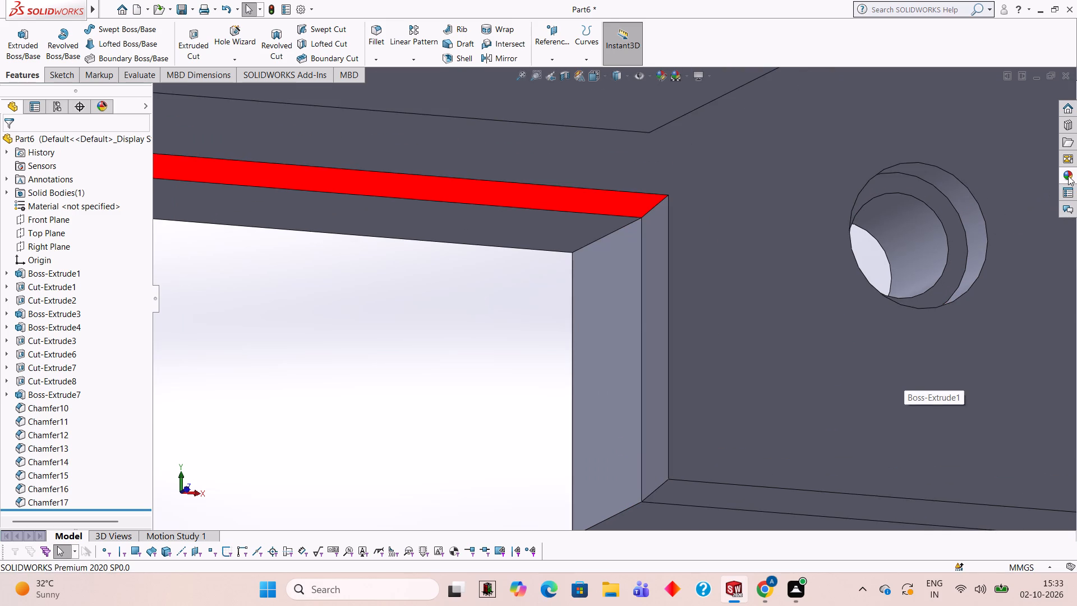
click(1068, 176)
drag(973, 283, 696, 324)
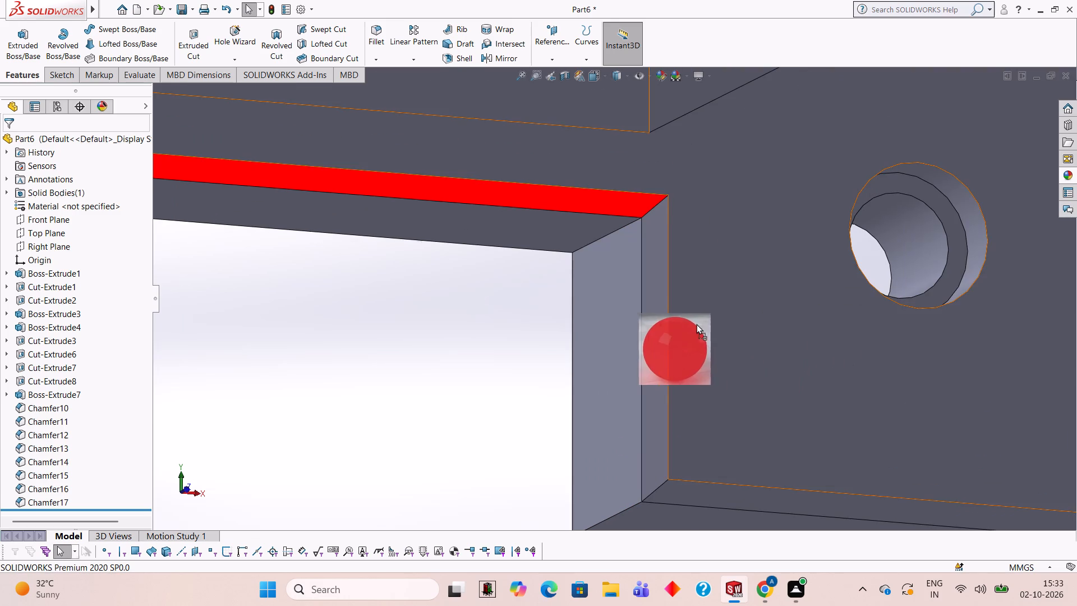
drag(696, 324, 664, 313)
click(664, 313)
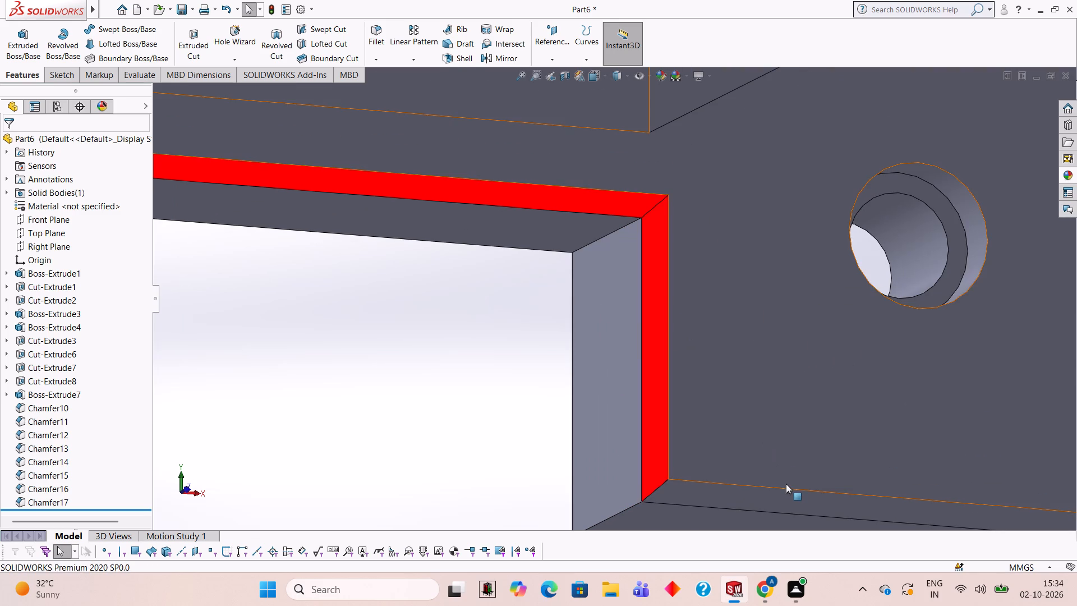
Apply the Red LED appearance to the chamfer face along the bottom edge of the plate's right leg only.
scroll(777, 489, up, 2)
scroll(831, 423, down, 2)
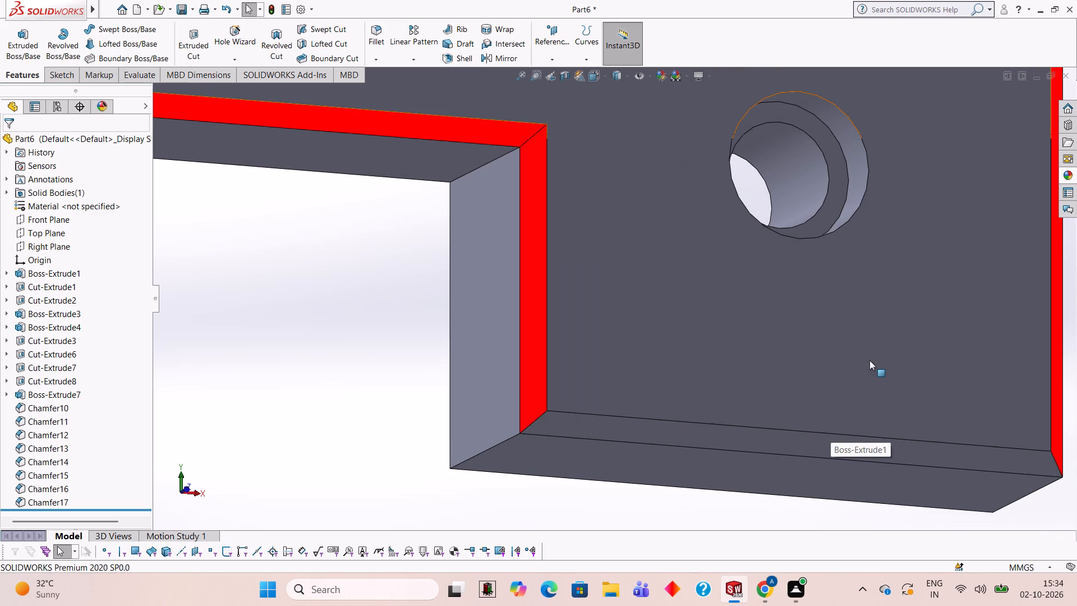
click(1067, 172)
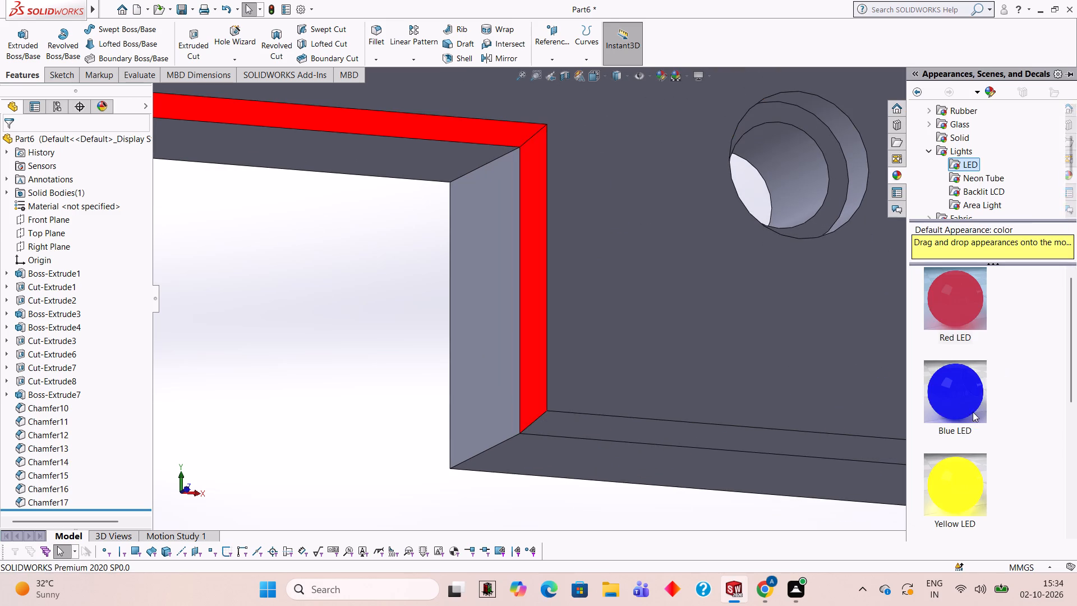
drag(960, 295, 786, 438)
click(786, 438)
Examine the chamfered outline, stepped holes and bored boss on the plate's front face from several angles.
scroll(508, 330, up, 3)
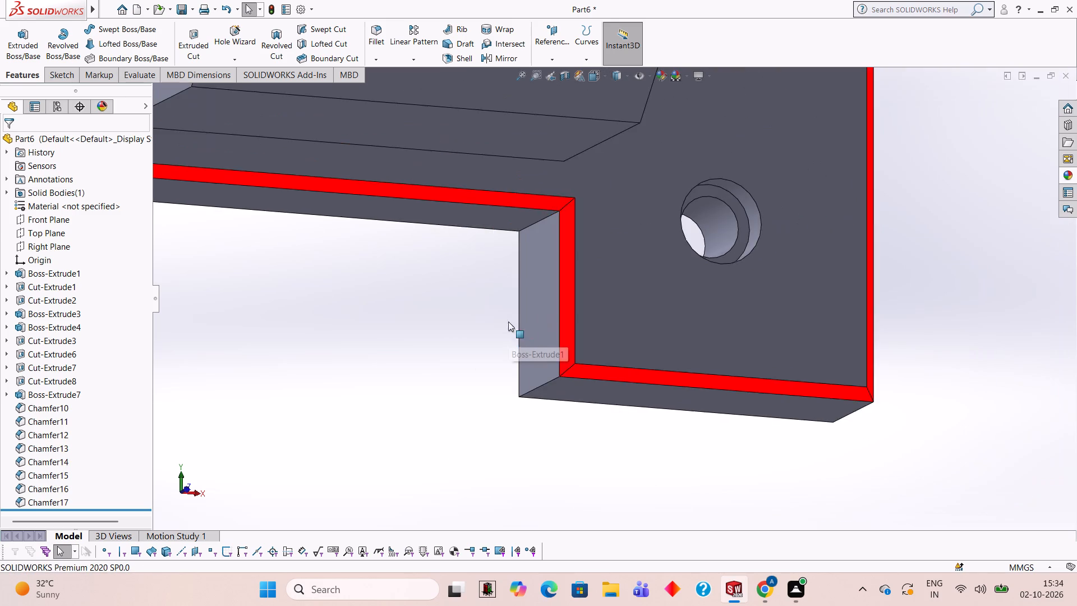
scroll(508, 311, up, 3)
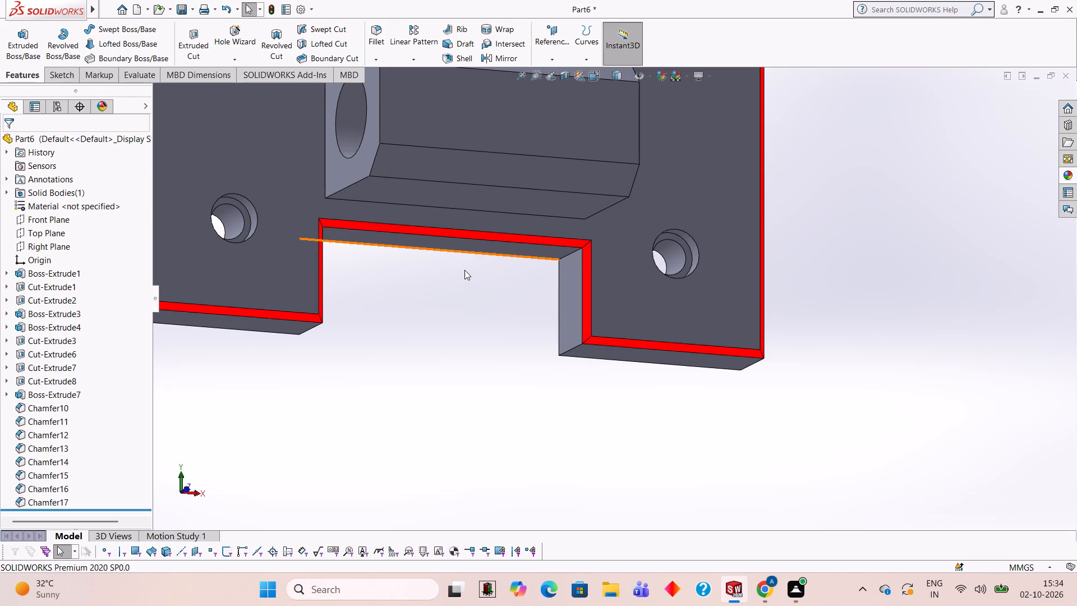
scroll(389, 247, up, 2)
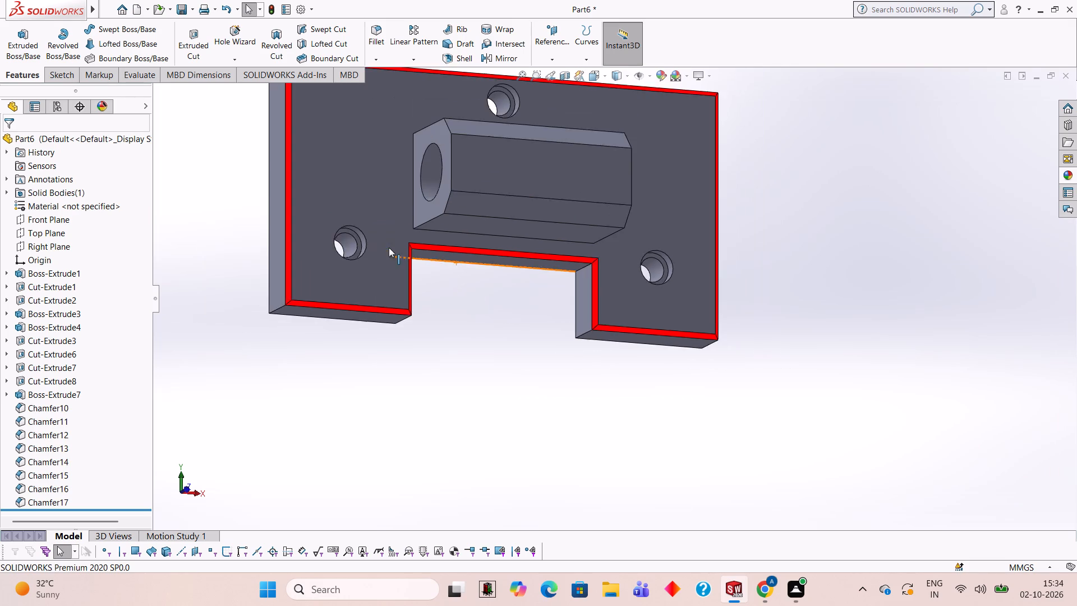
scroll(425, 187, up, 2)
scroll(466, 216, down, 2)
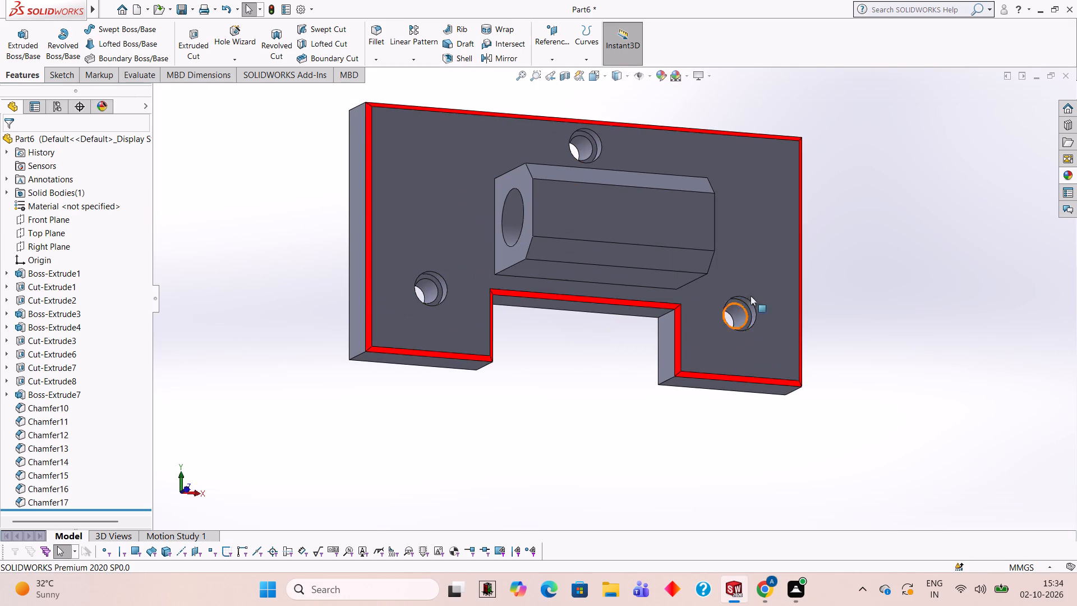
middle_drag(880, 187, 821, 185)
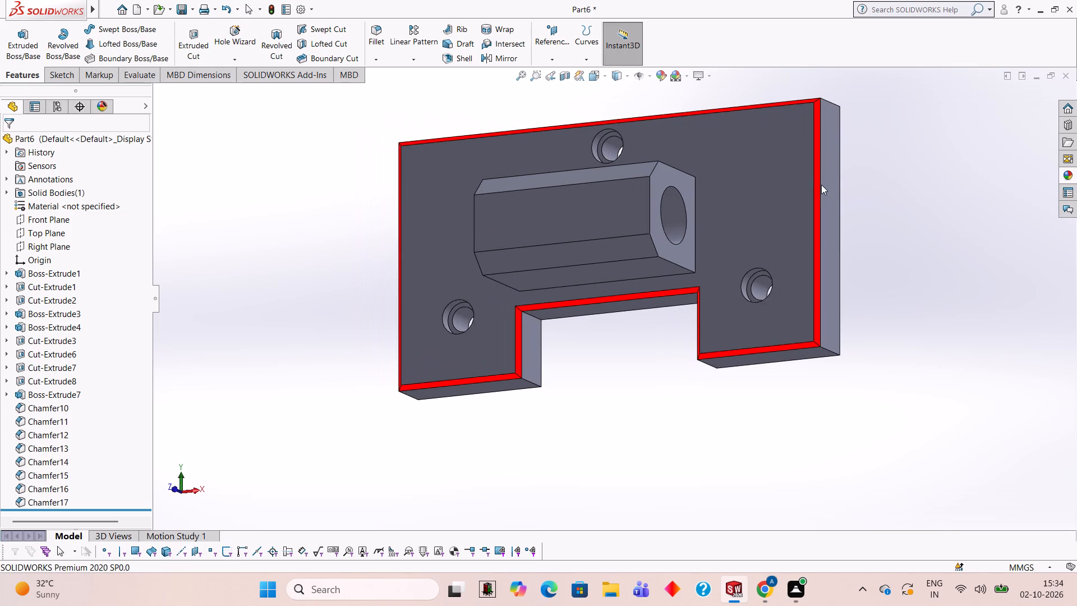
middle_drag(799, 250, 818, 267)
middle_drag(817, 274, 789, 278)
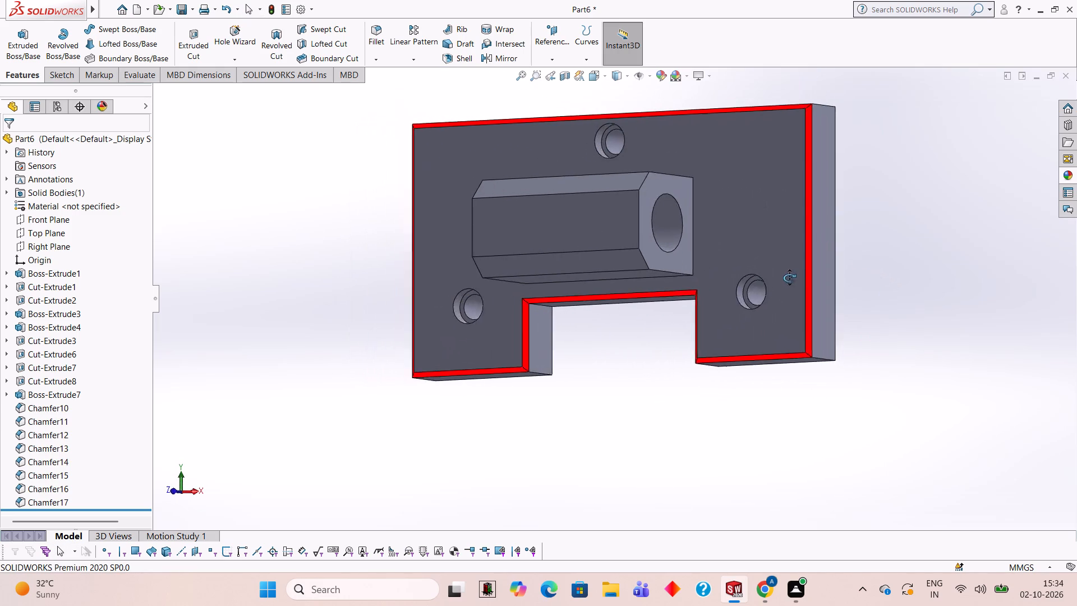
middle_drag(789, 278, 777, 274)
middle_click(777, 274)
middle_click(756, 261)
middle_drag(793, 263, 816, 276)
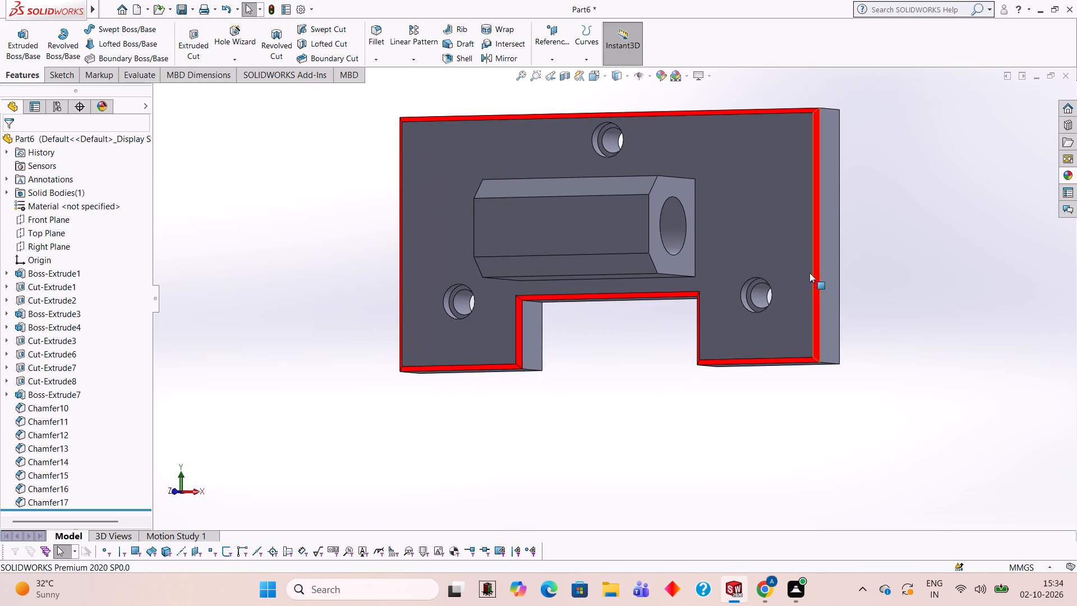
scroll(534, 341, down, 2)
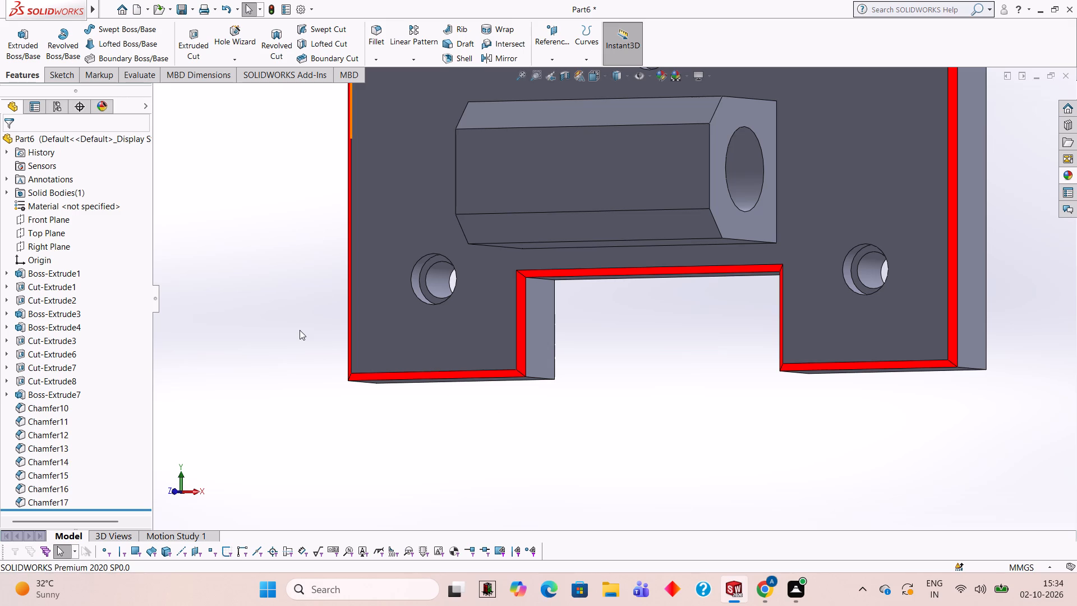
scroll(784, 193, up, 2)
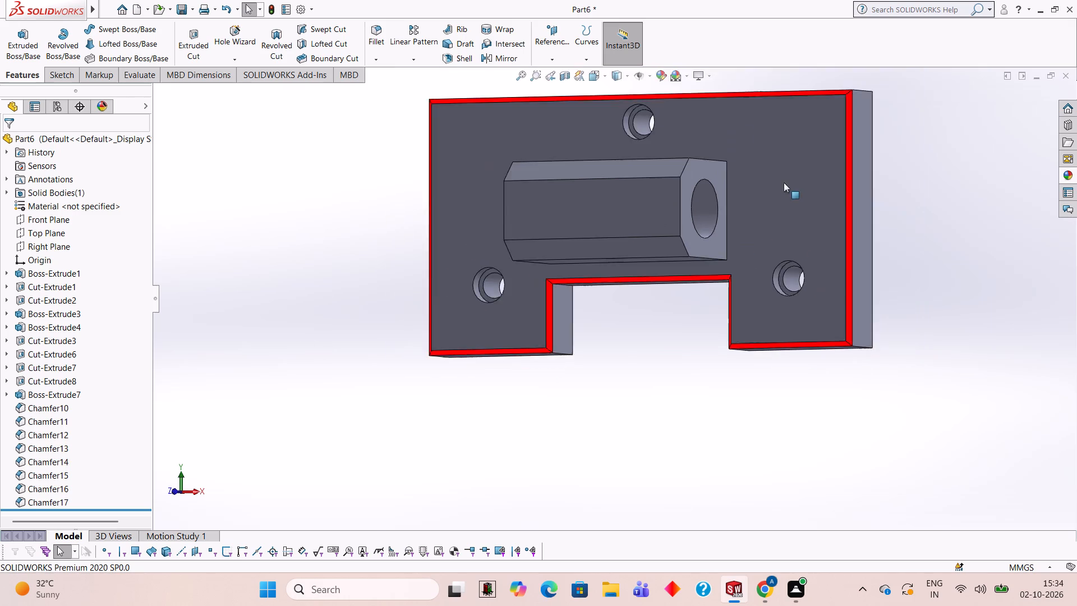
scroll(786, 172, down, 3)
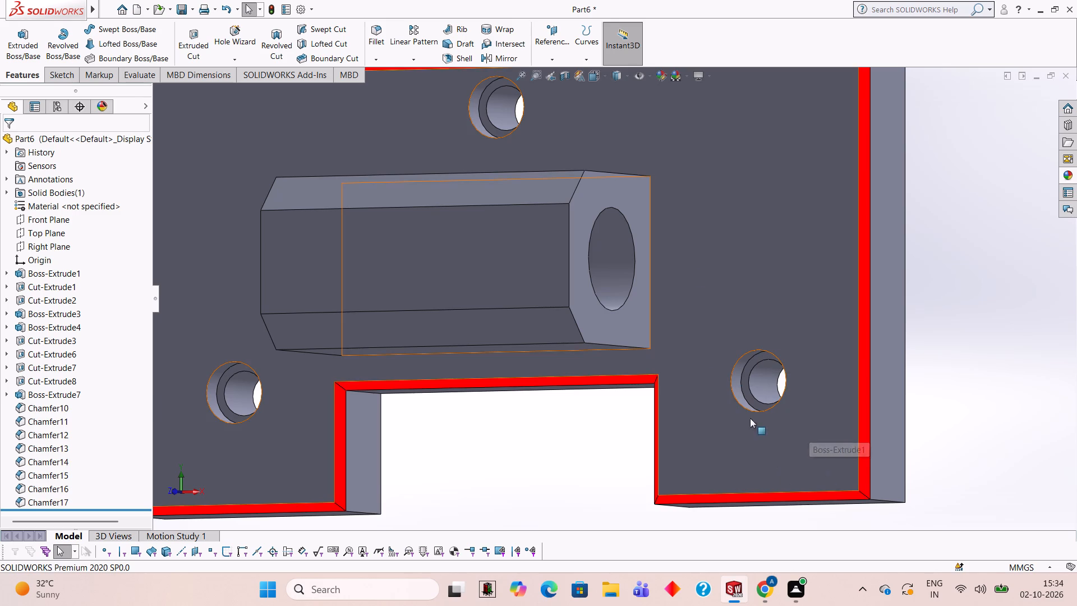
Apply the Blue LED appearance to the cylindrical bore face of the boss only.
middle_drag(843, 236, 839, 236)
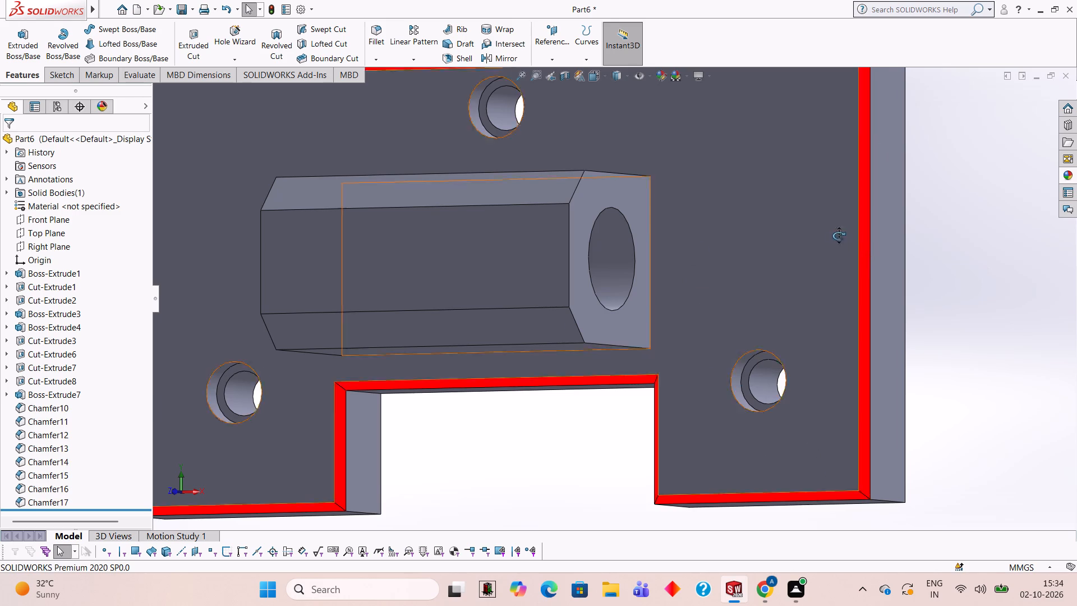
middle_drag(839, 236, 802, 236)
scroll(641, 261, up, 1)
scroll(619, 236, down, 1)
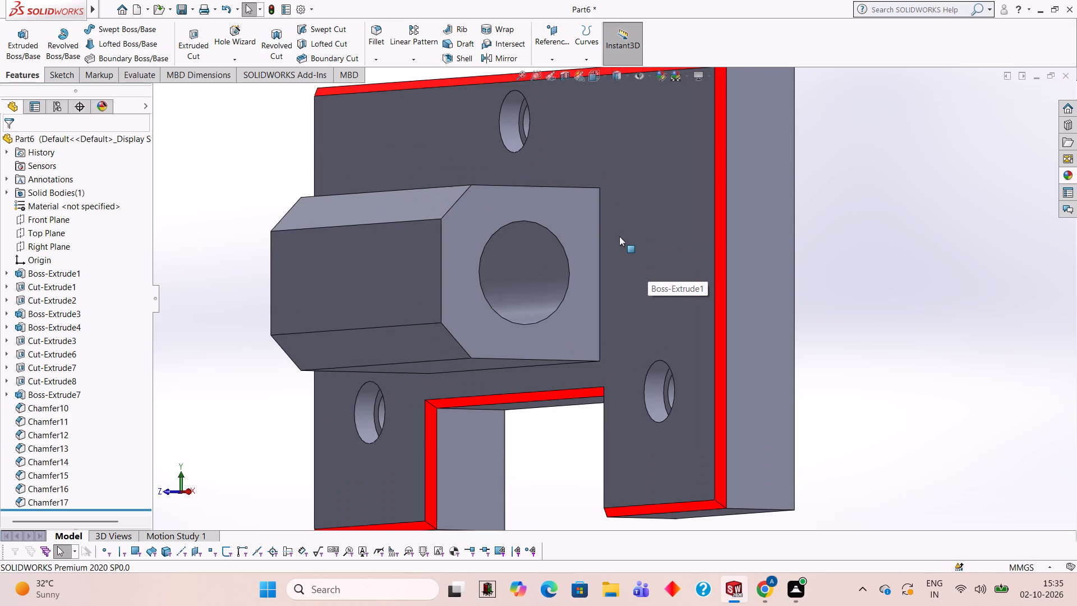
scroll(619, 236, down, 1)
click(1069, 180)
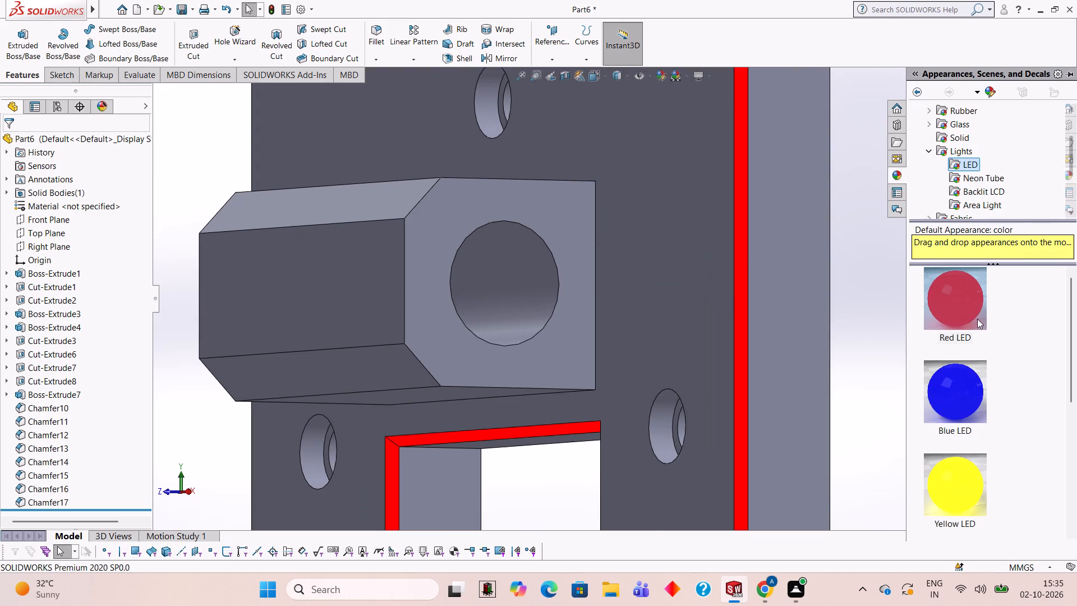
drag(950, 381, 516, 263)
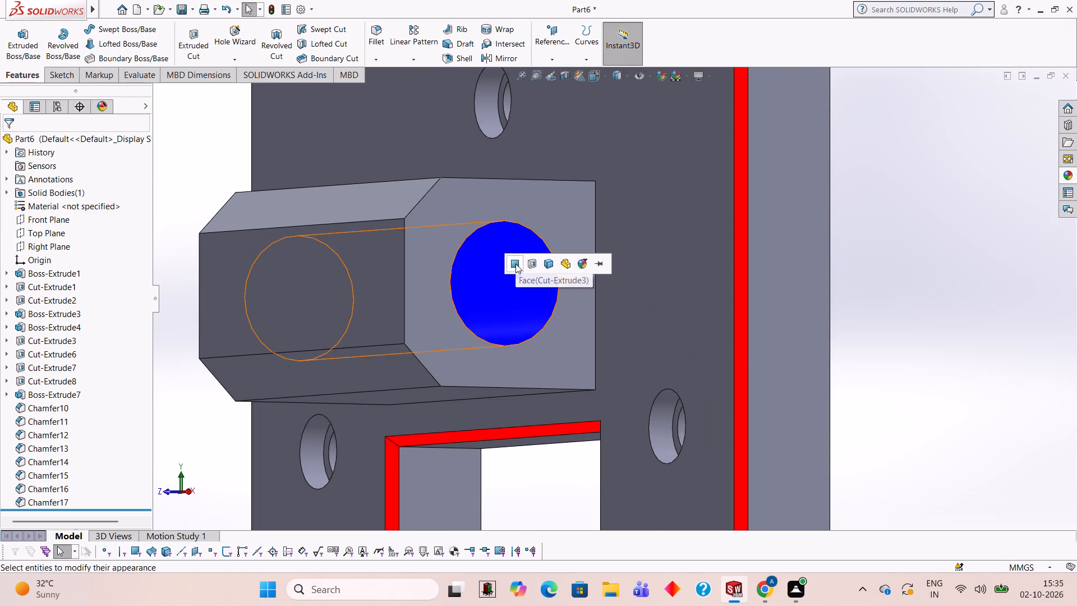
click(516, 264)
Apply the Yellow LED appearance to the plate's front face only, inside the red chamfers.
scroll(596, 275, up, 3)
click(1062, 180)
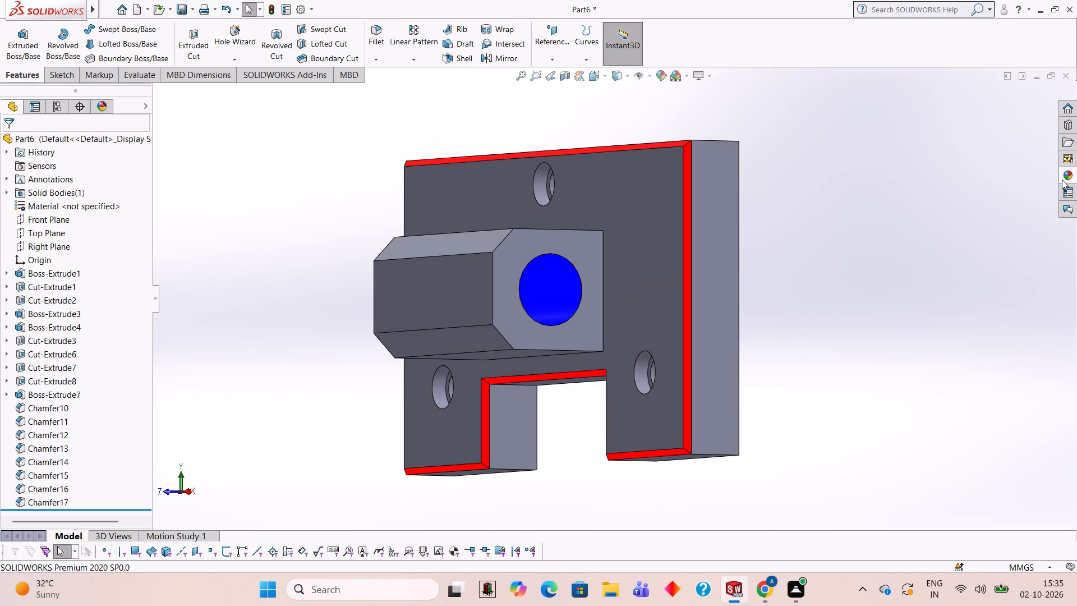
drag(949, 473, 466, 260)
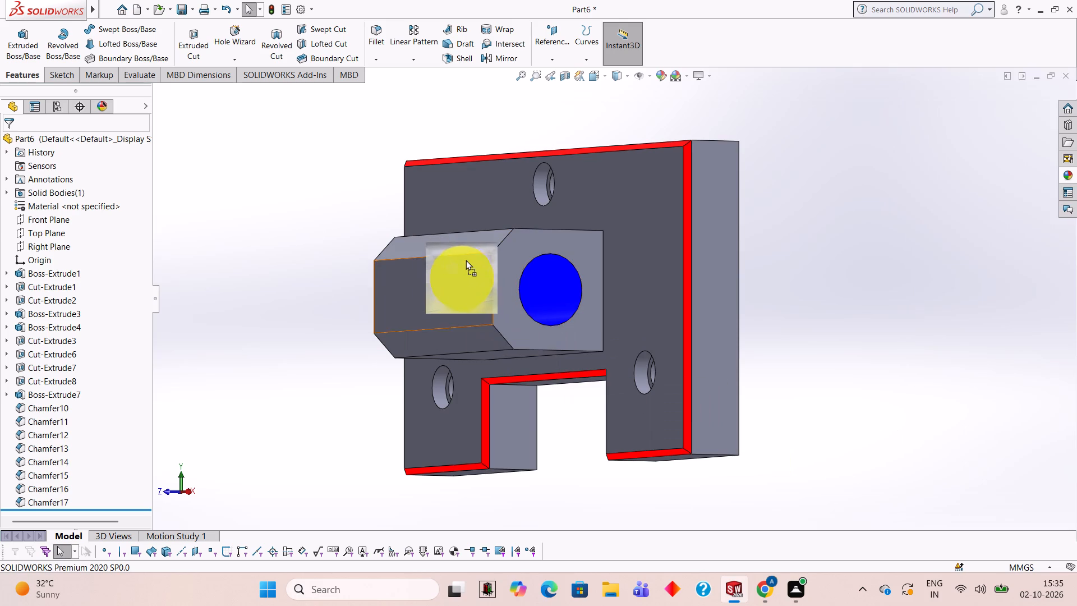
drag(466, 260, 647, 233)
click(647, 233)
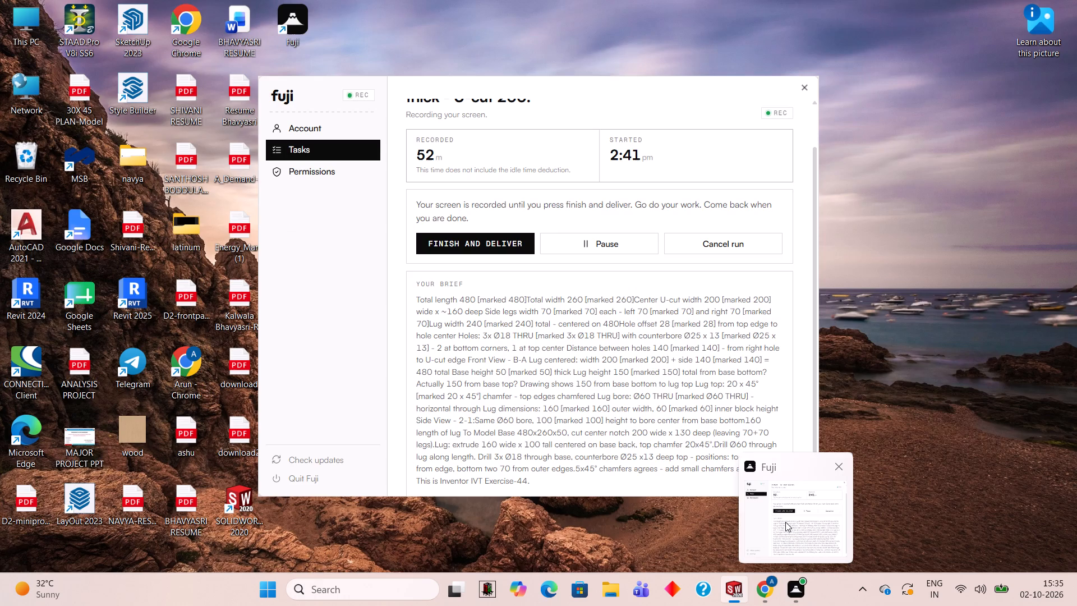
Apply the Red LED appearance to the boss's flat front face only, between its two sloped faces.
click(1073, 178)
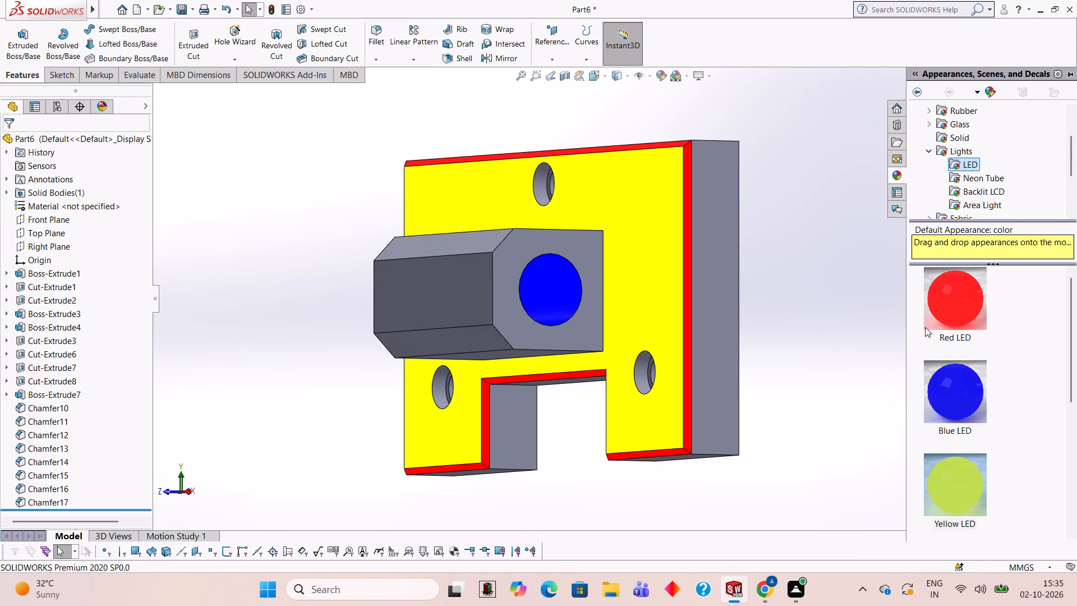
drag(940, 300, 697, 345)
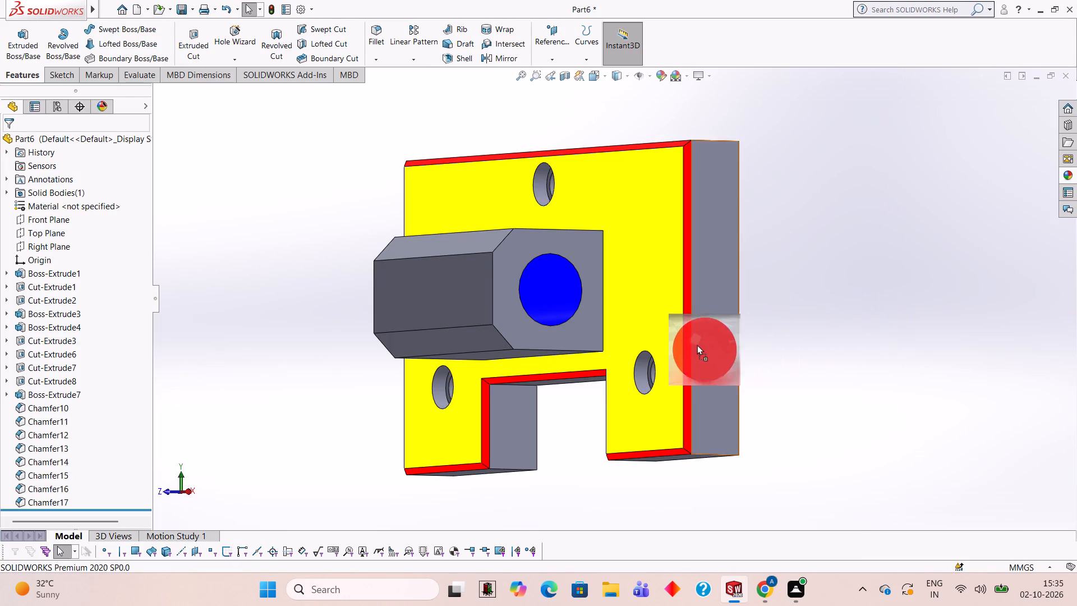
drag(697, 345, 435, 294)
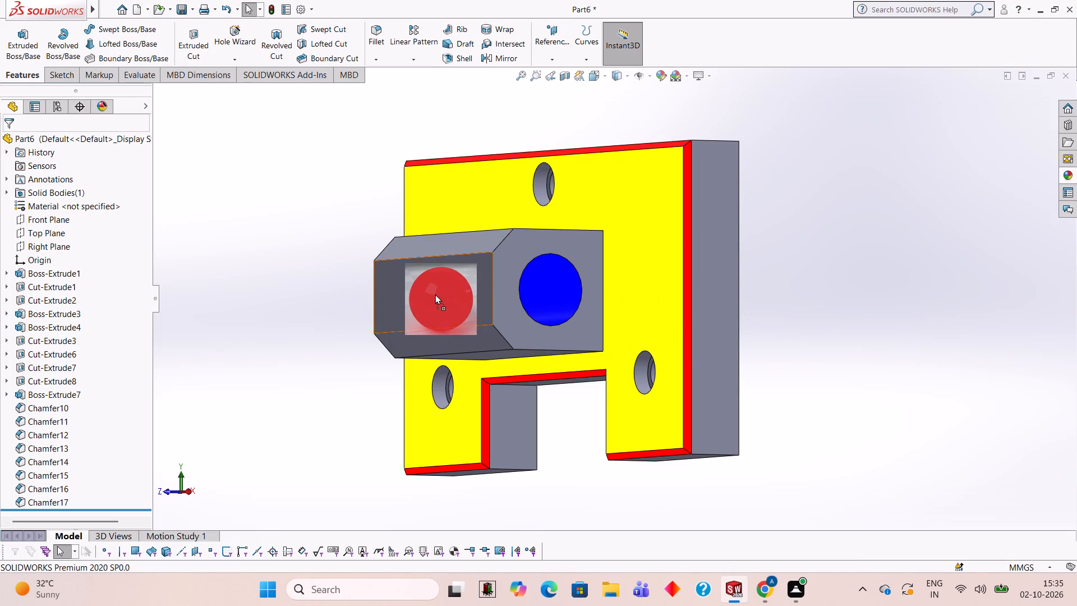
drag(435, 294, 435, 277)
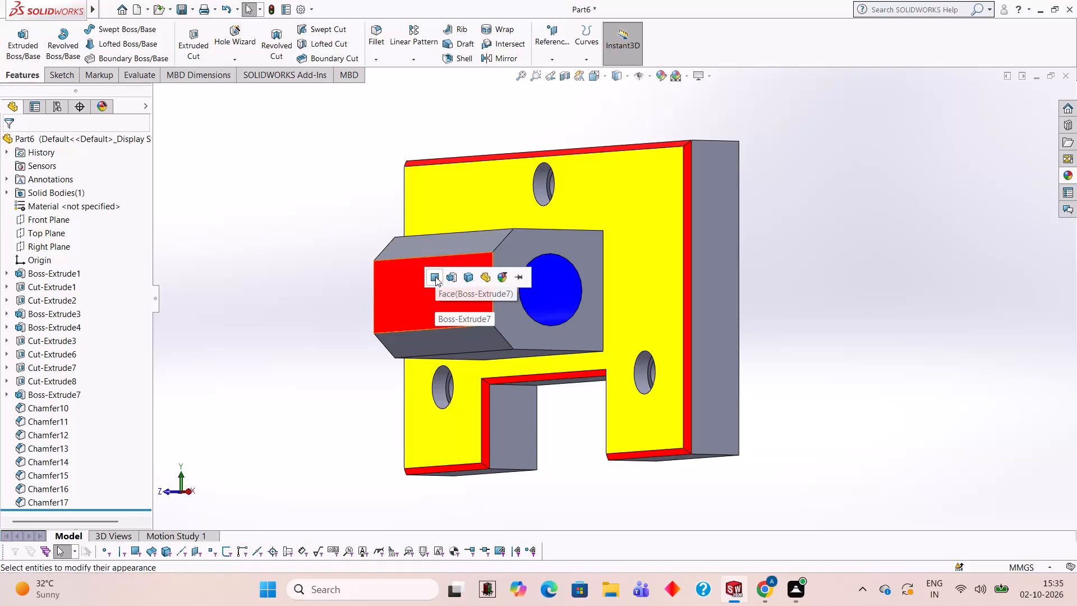
click(435, 277)
Apply the Green LED appearance to the boss's right end face around the bore only.
middle_click(654, 301)
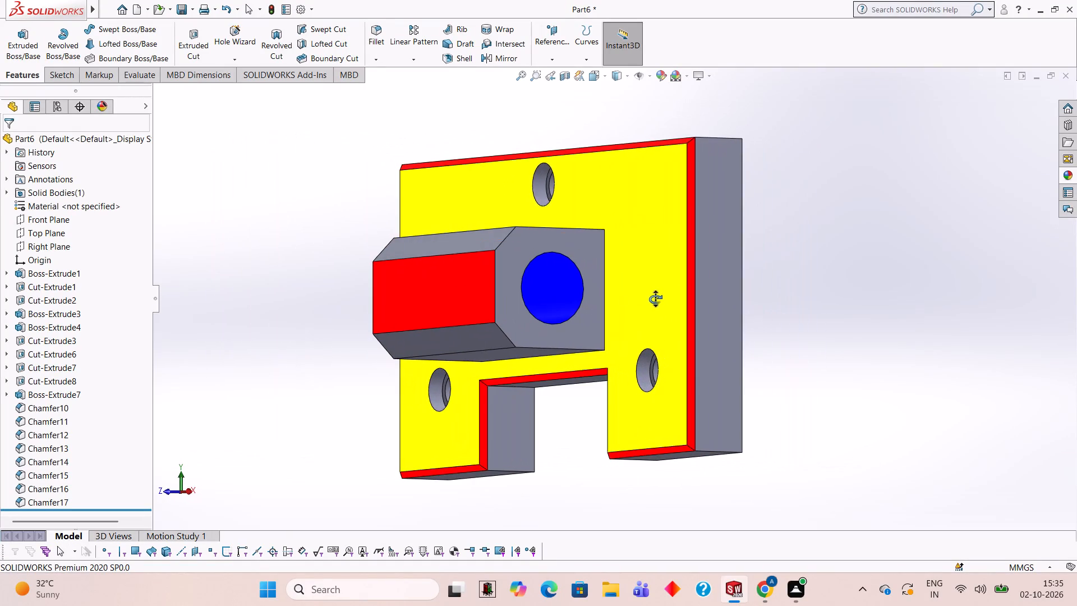
click(1063, 176)
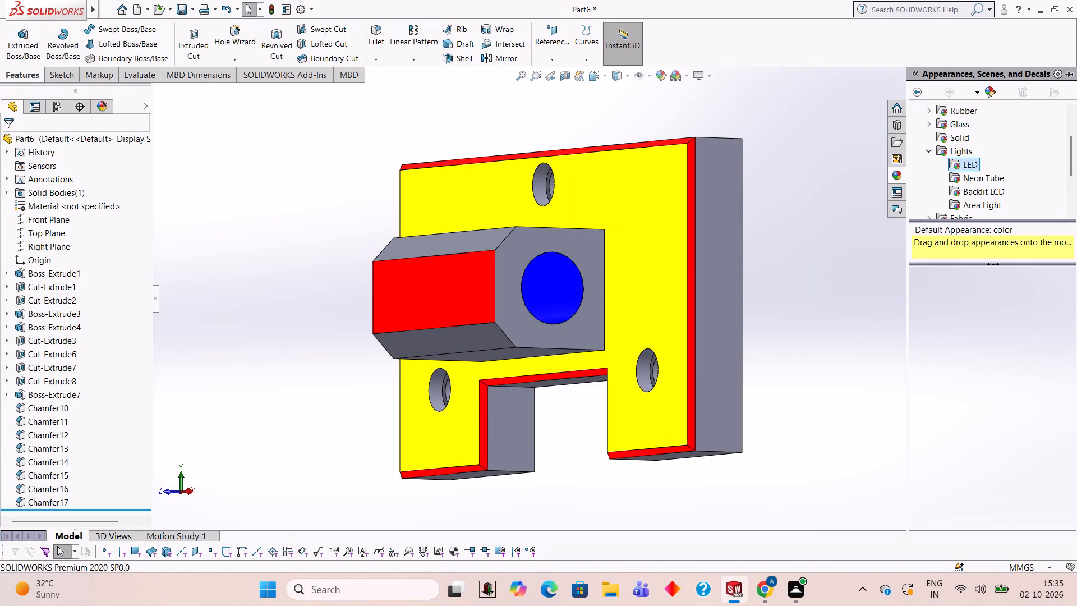
scroll(977, 400, down, 1)
drag(960, 442, 536, 252)
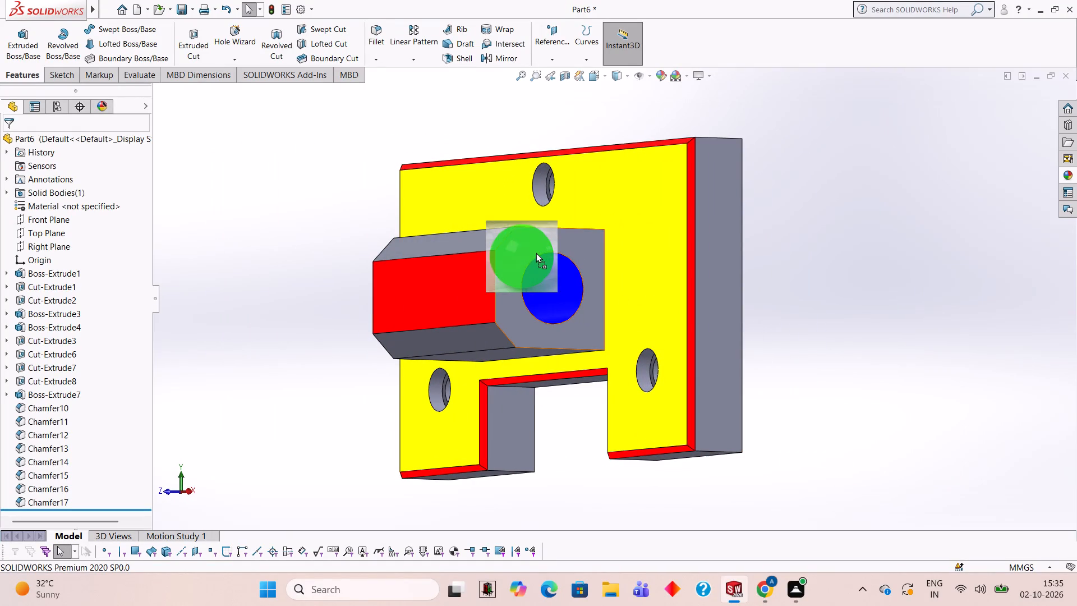
drag(536, 252, 532, 250)
click(531, 250)
Apply the Green LED appearance to the boss's left end face around the bore only.
middle_drag(531, 251, 707, 297)
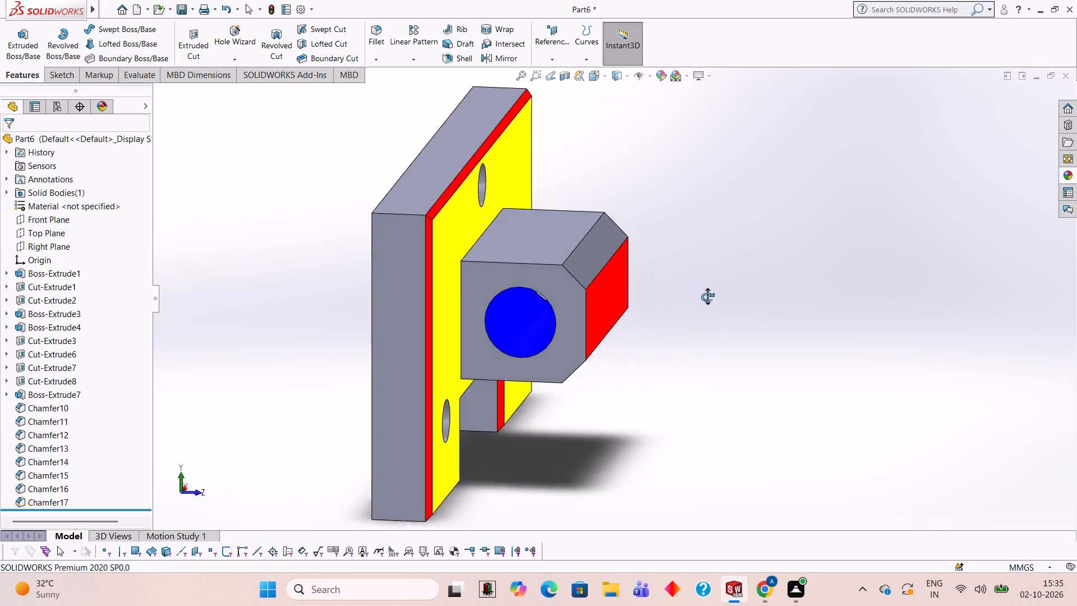
middle_drag(707, 297, 711, 278)
click(1072, 173)
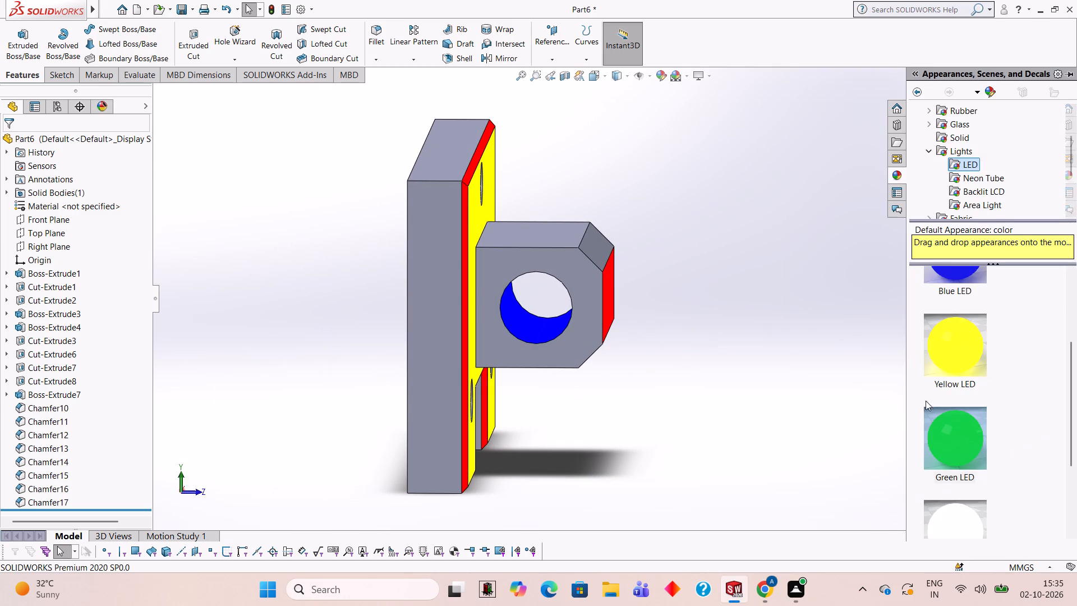
drag(952, 435, 568, 267)
click(568, 267)
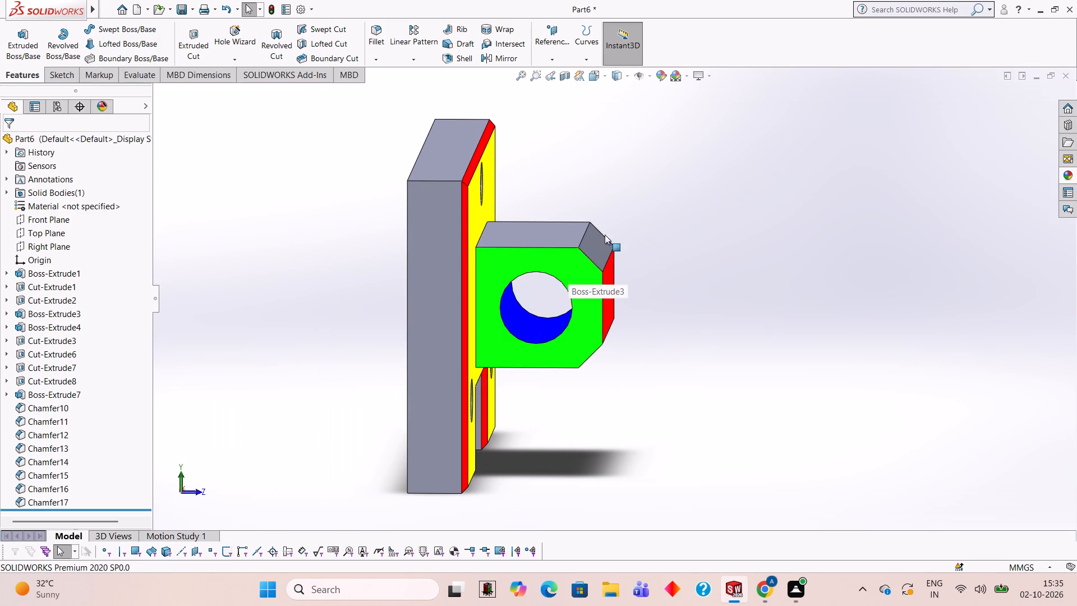
Apply the Green LED appearance to the boss's flat top face only.
middle_drag(640, 201, 623, 330)
click(1068, 177)
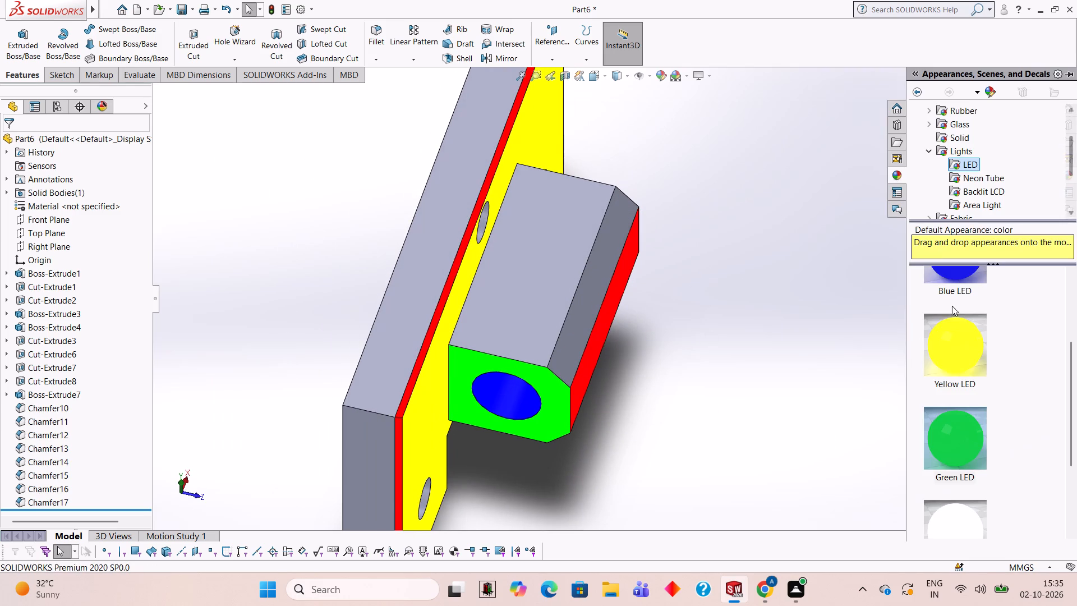
drag(942, 440, 616, 393)
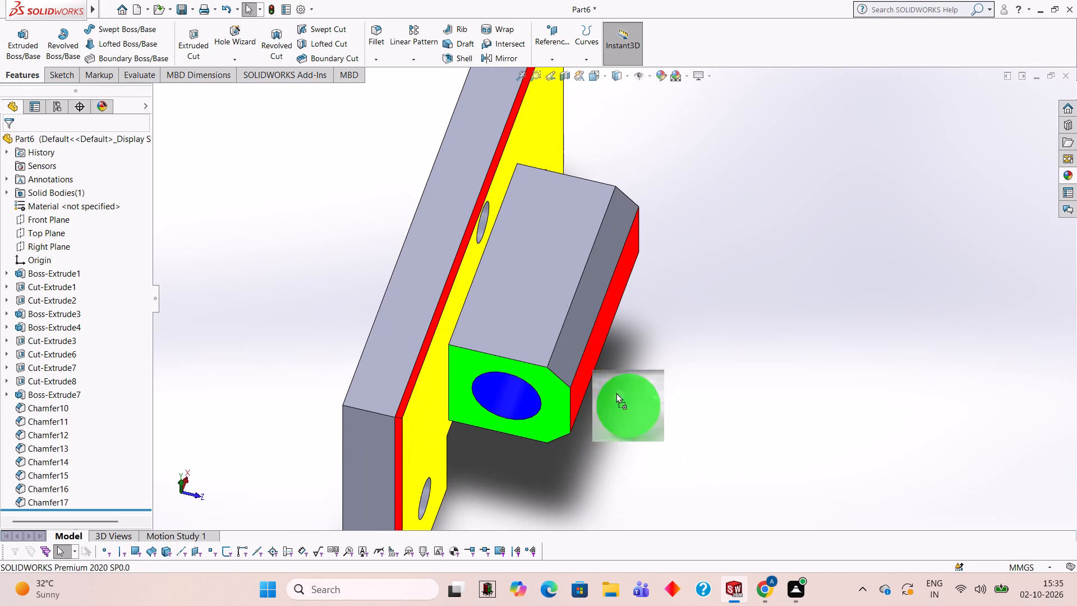
drag(616, 393, 526, 297)
click(526, 297)
Apply the Green LED appearance to the boss's flat underside face only.
scroll(646, 331, down, 1)
middle_drag(647, 331, 551, 274)
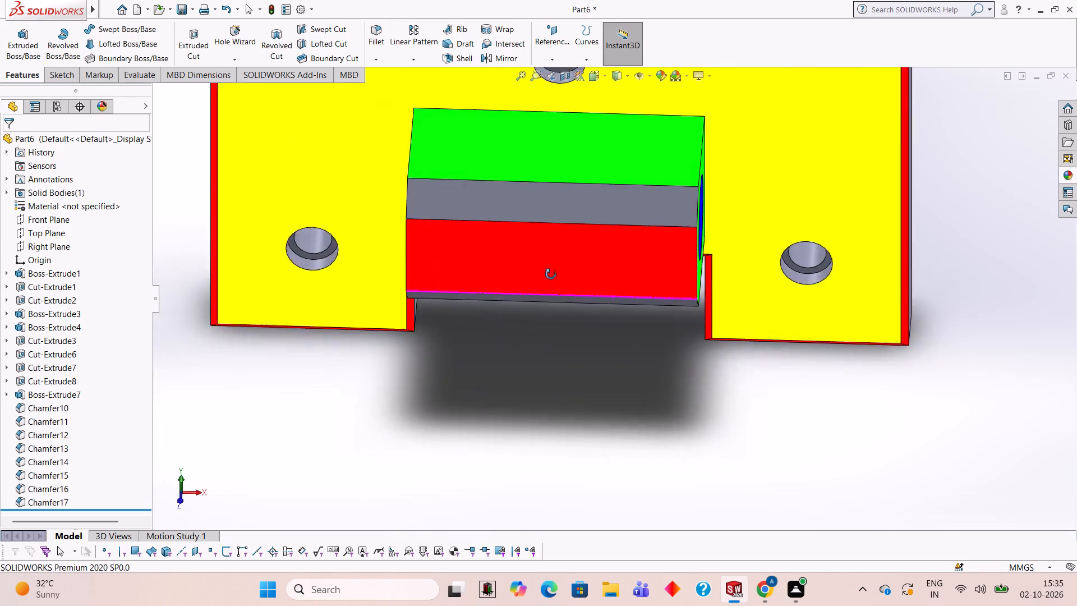
middle_drag(551, 274, 587, 194)
middle_drag(610, 357, 593, 206)
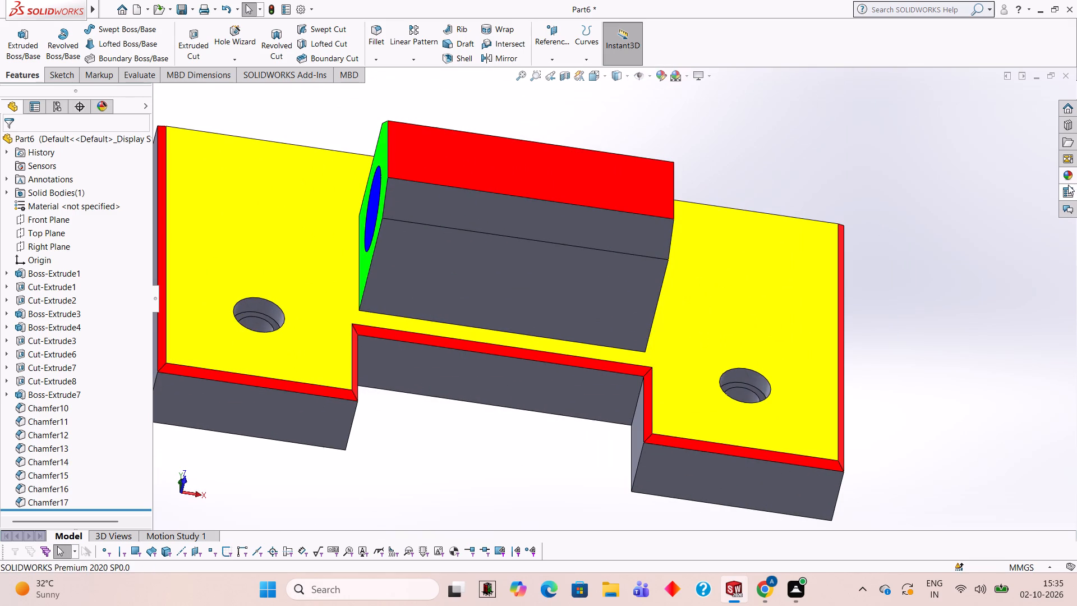
click(1064, 178)
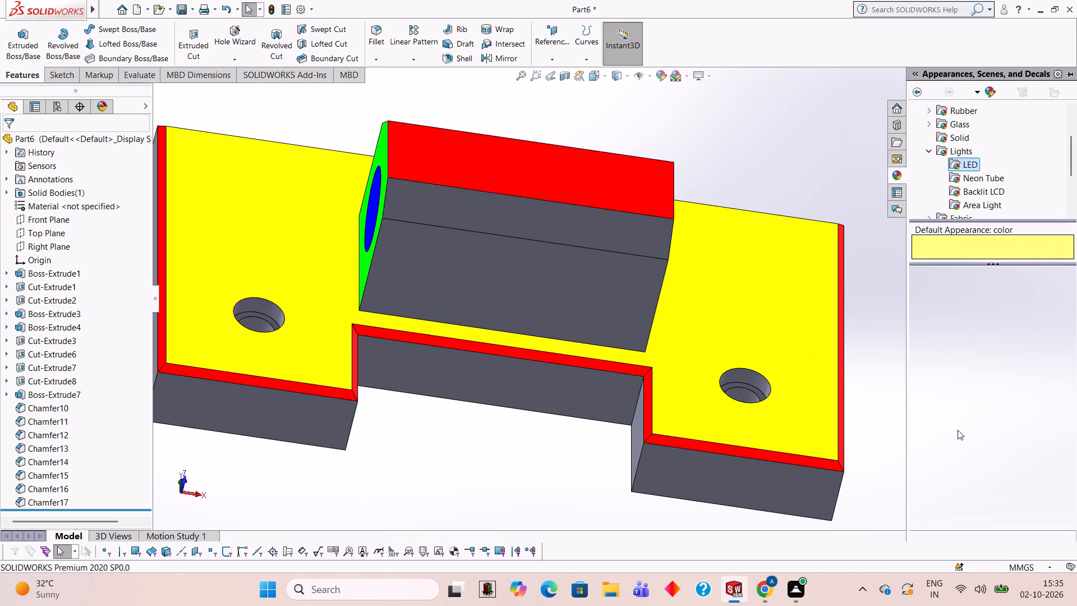
drag(958, 430, 611, 287)
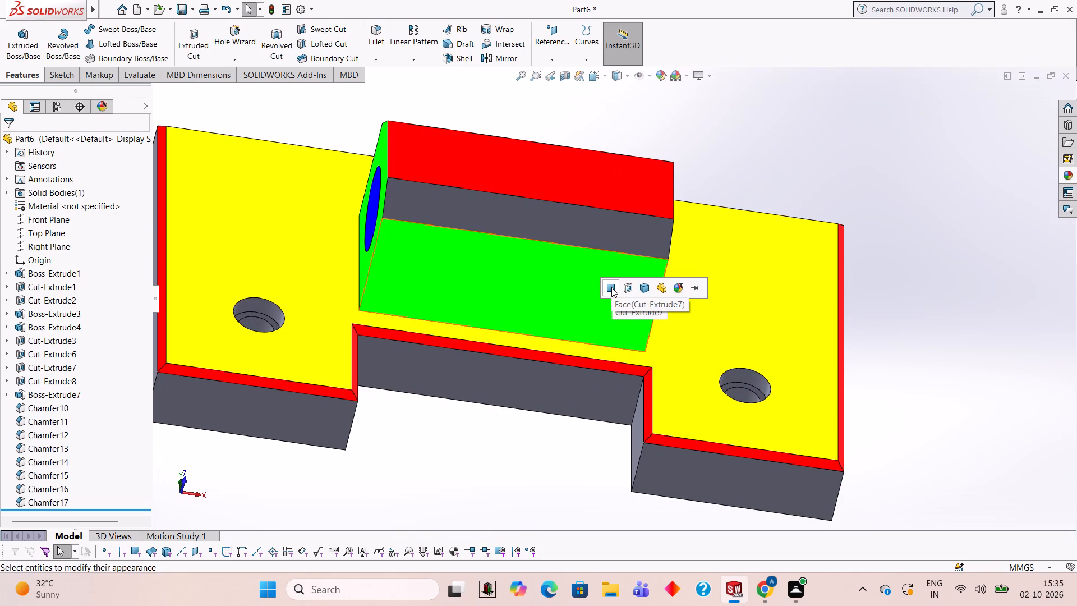
click(611, 287)
Apply the Blue LED appearance to the boss's lower sloped face only, between the red front and green underside.
middle_drag(602, 201, 597, 250)
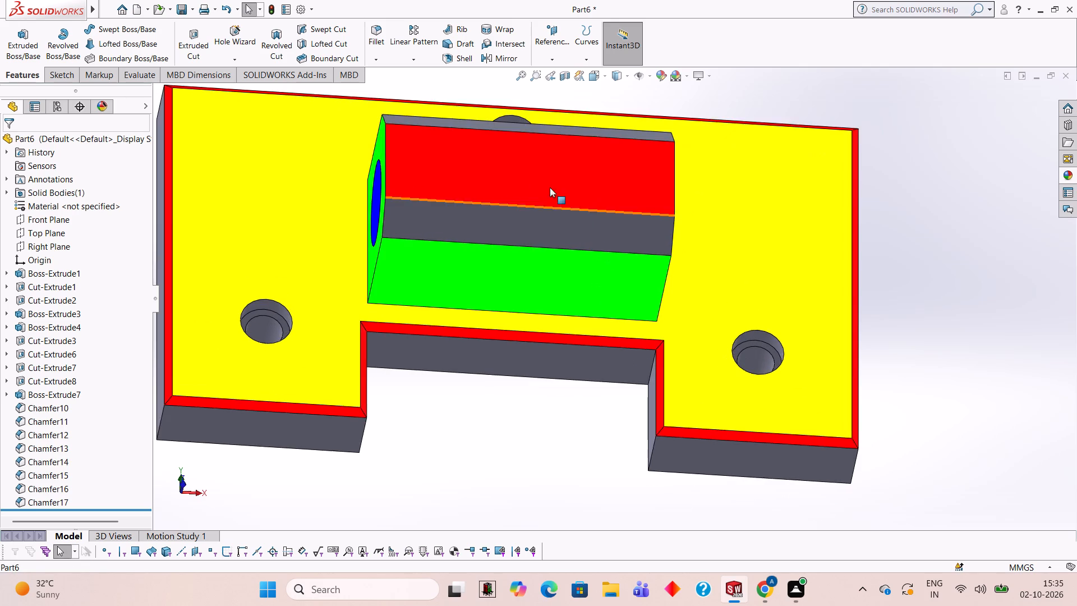
scroll(498, 166, up, 2)
scroll(498, 177, down, 2)
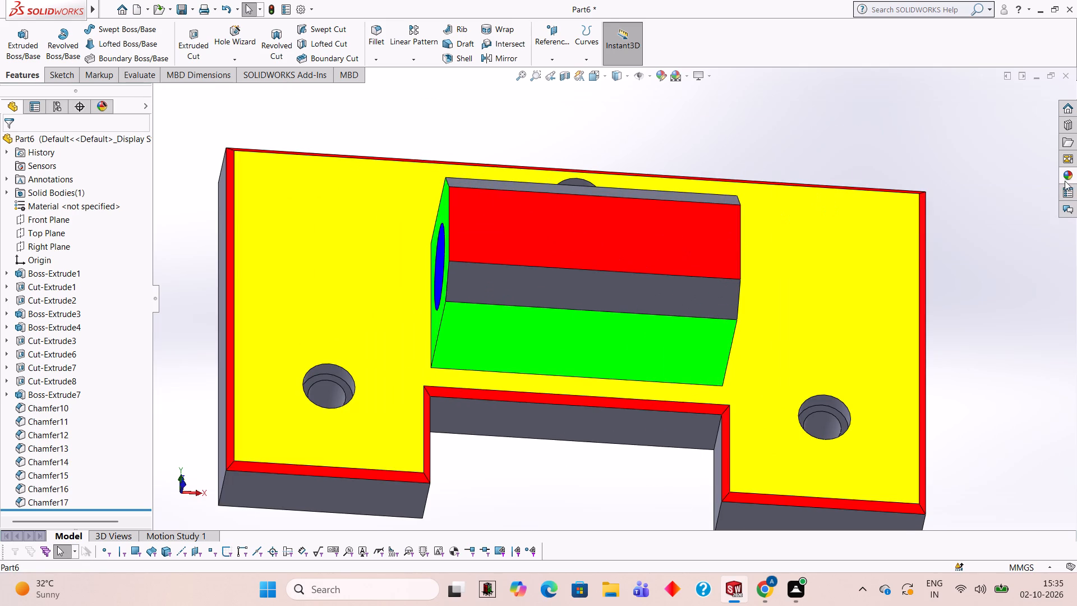
click(1065, 181)
scroll(993, 410, down, 2)
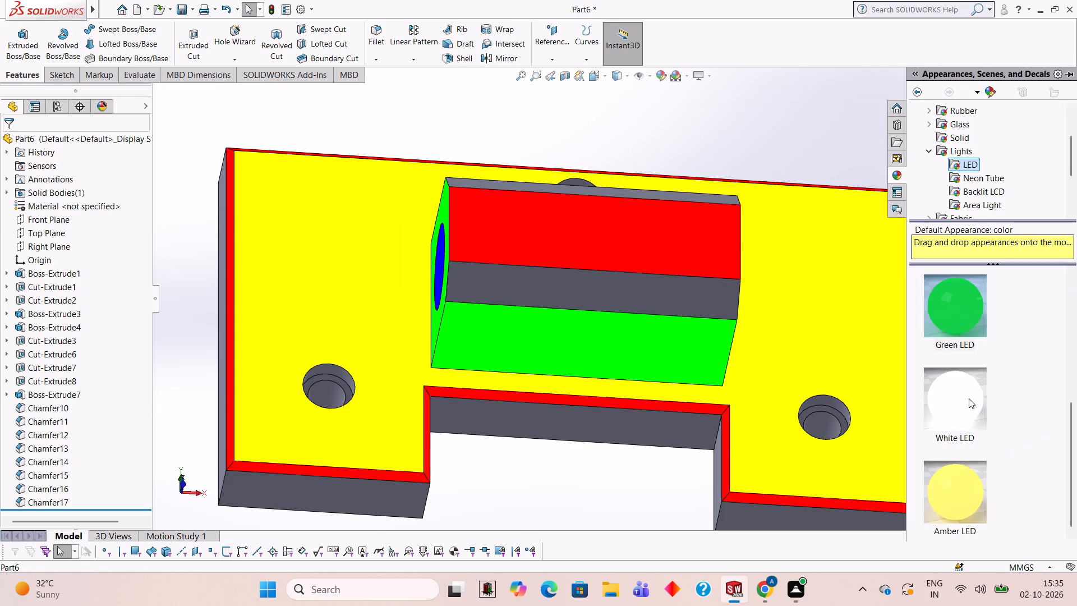
scroll(969, 398, up, 3)
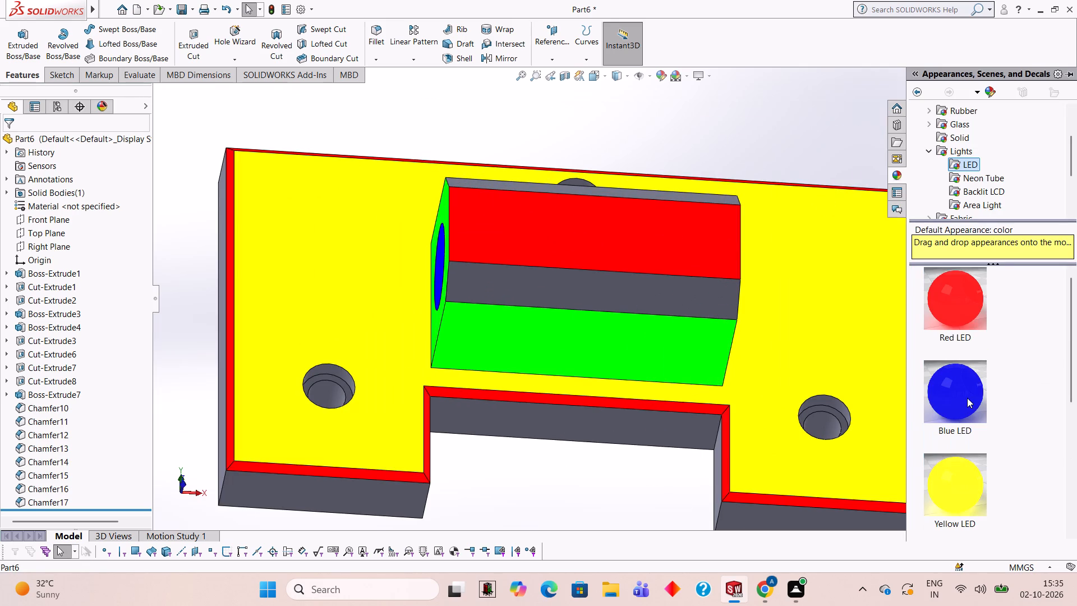
middle_drag(965, 397, 652, 276)
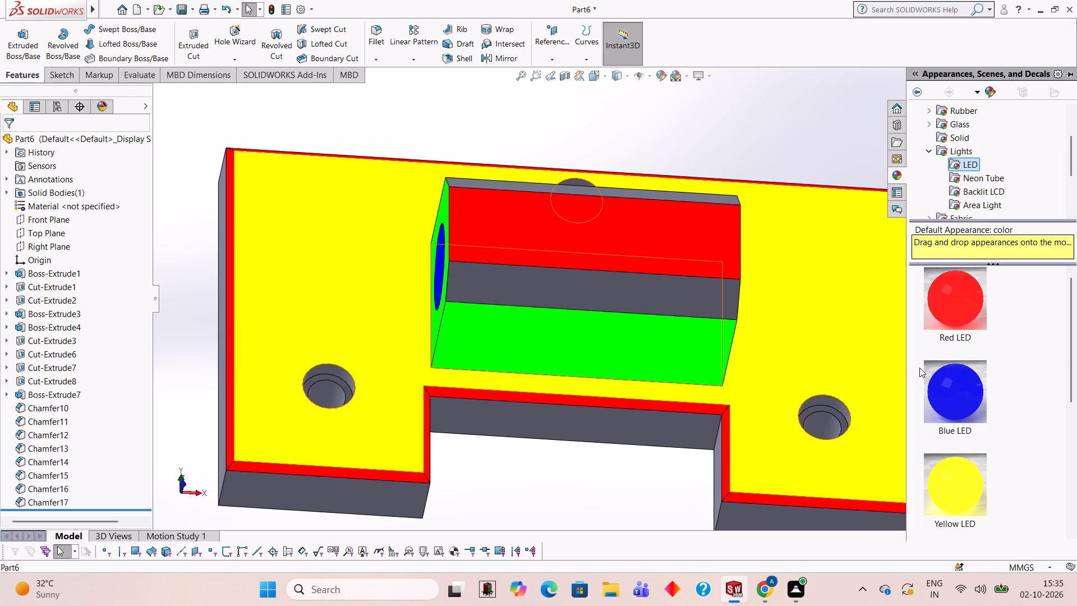
drag(949, 375, 575, 278)
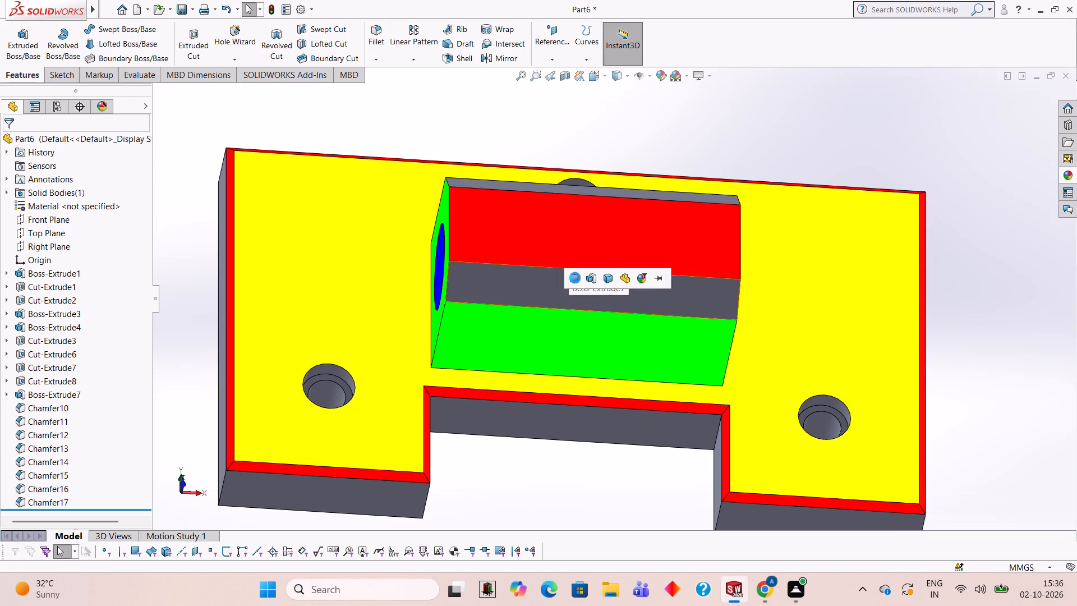
click(575, 278)
Apply the Blue LED appearance to the boss's upper sloped face only, between the green top and red front.
middle_drag(586, 236, 597, 356)
scroll(570, 252, down, 2)
middle_drag(569, 251, 575, 295)
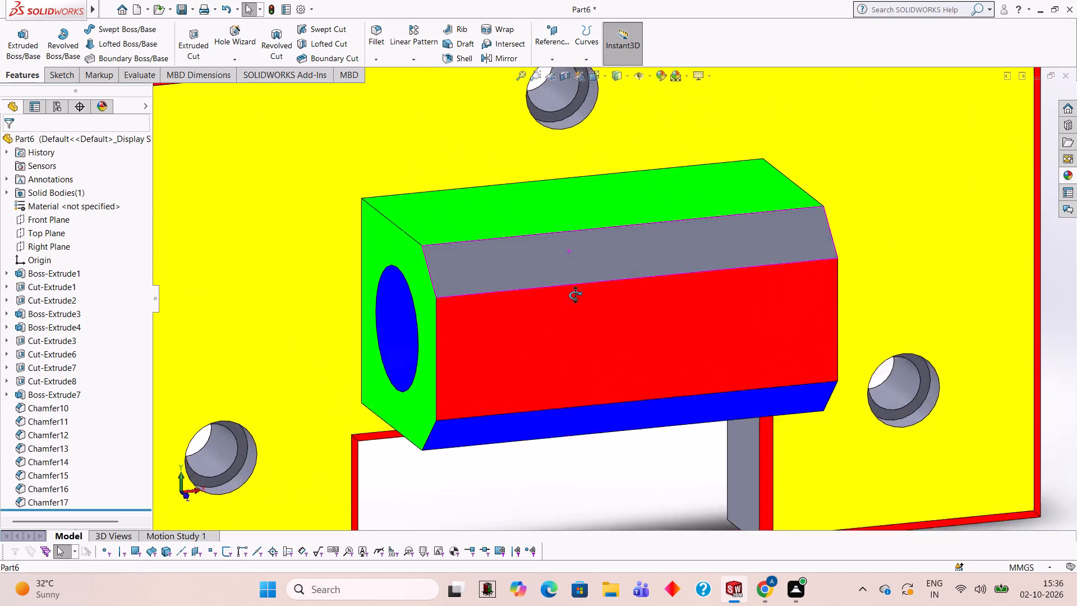
middle_drag(575, 295, 564, 323)
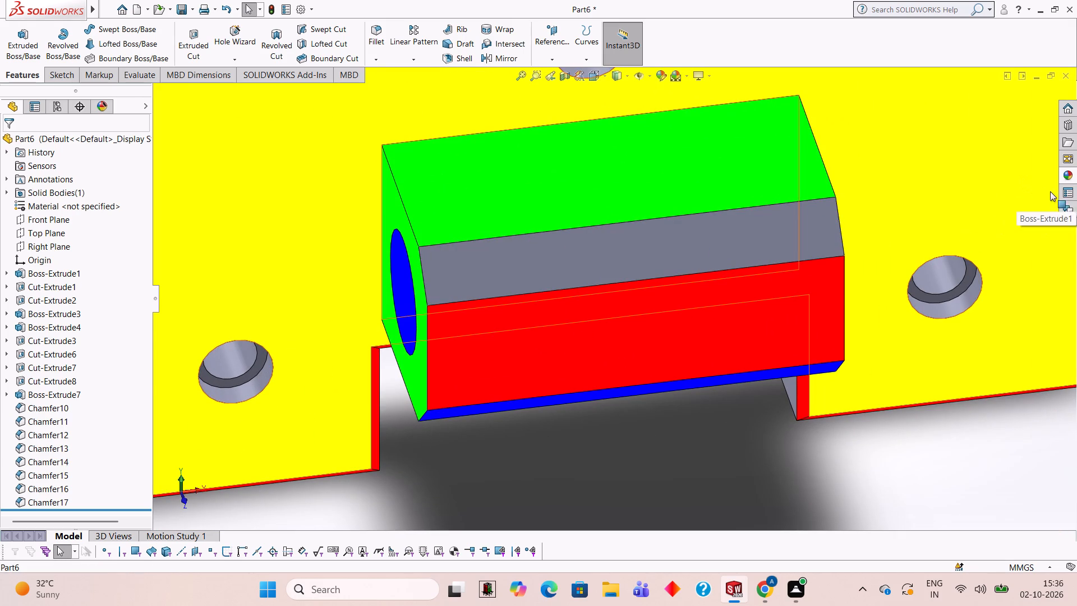
click(1066, 180)
drag(962, 385, 654, 221)
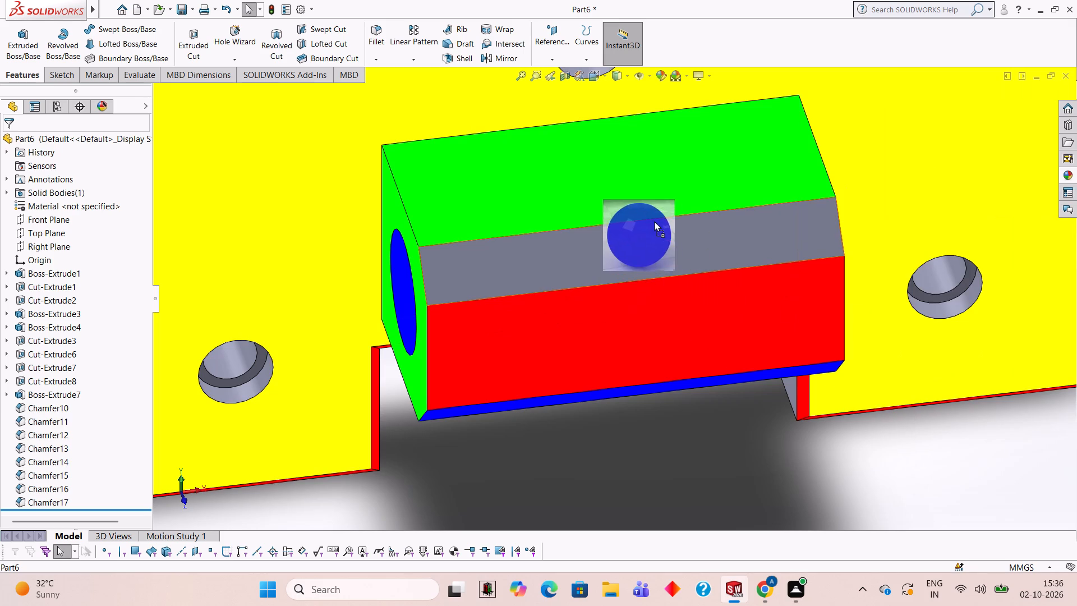
drag(654, 221, 664, 239)
click(664, 240)
Examine the coloured boss and plate faces from the front, below and the side.
scroll(776, 264, up, 4)
middle_drag(780, 267, 746, 248)
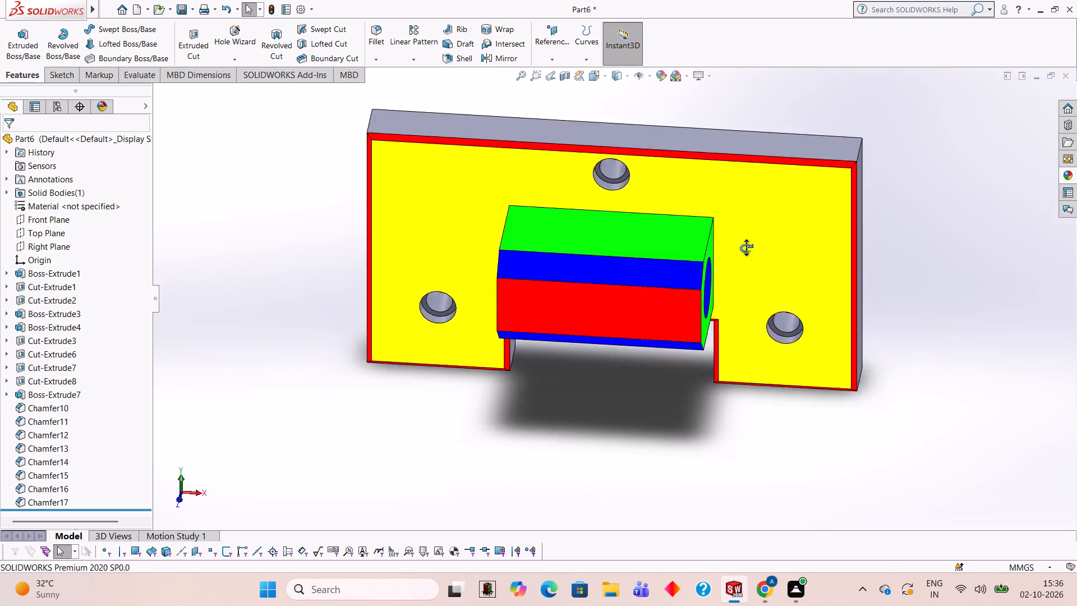
middle_drag(746, 248, 711, 185)
middle_drag(781, 397, 760, 310)
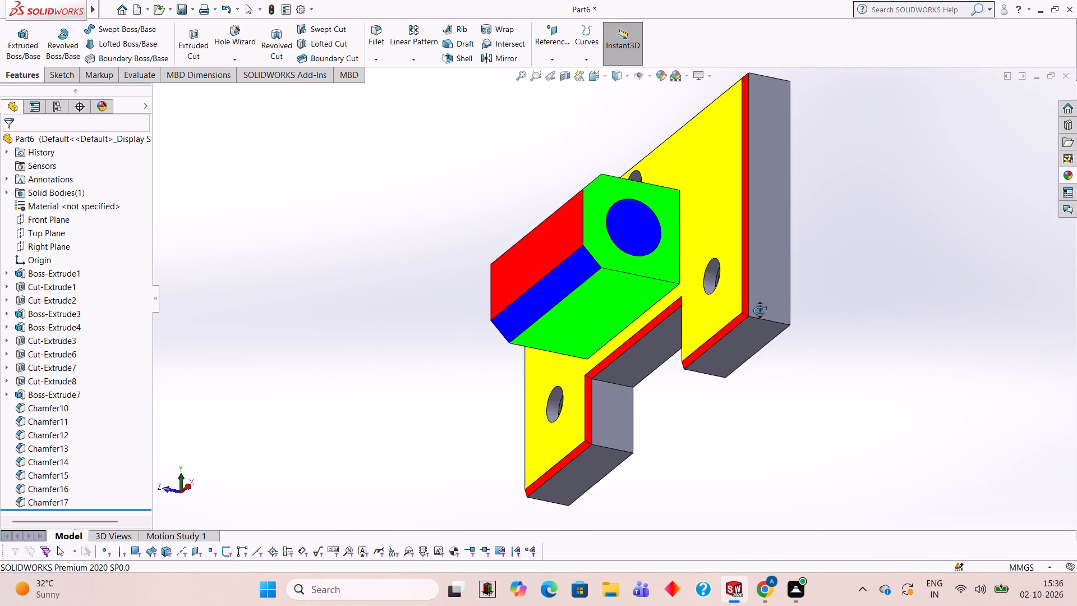
middle_drag(760, 310, 737, 389)
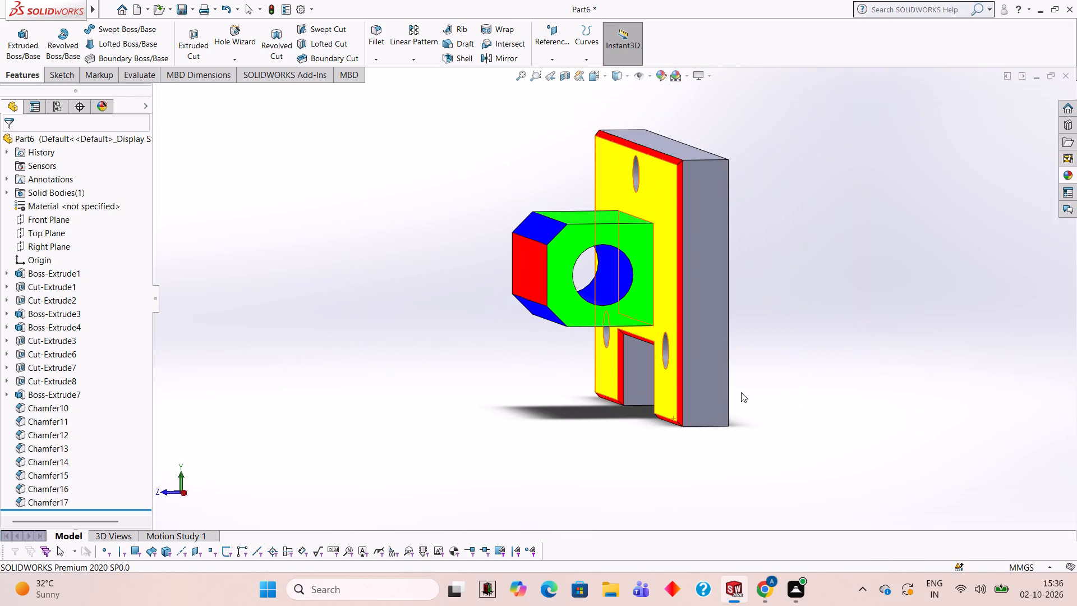
Apply the Blue LED appearance to the whole part so all remaining grey faces take that colour.
click(1064, 177)
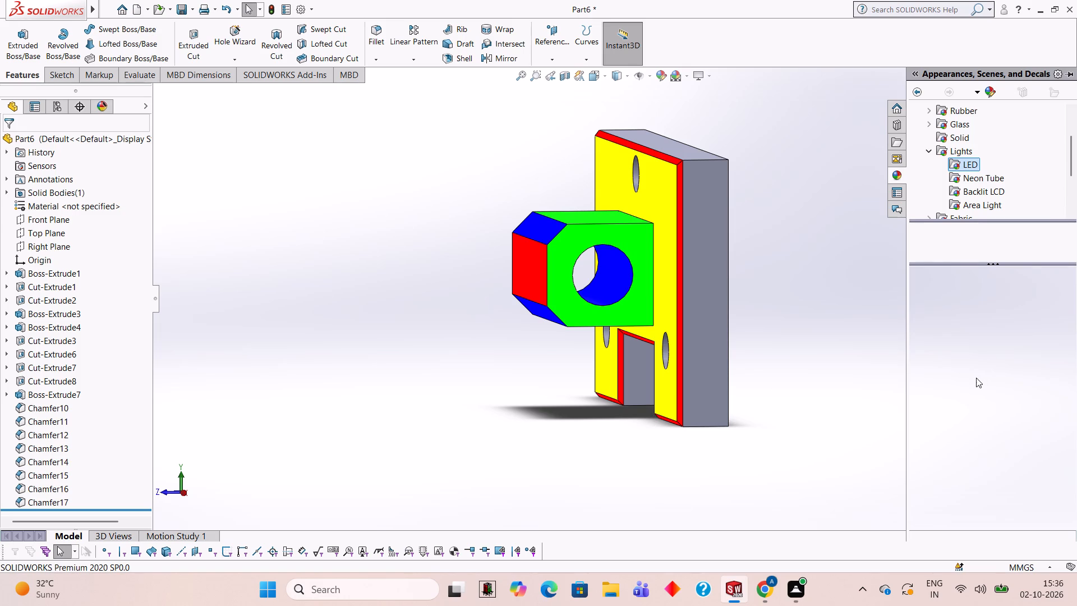
drag(976, 378, 739, 251)
click(739, 251)
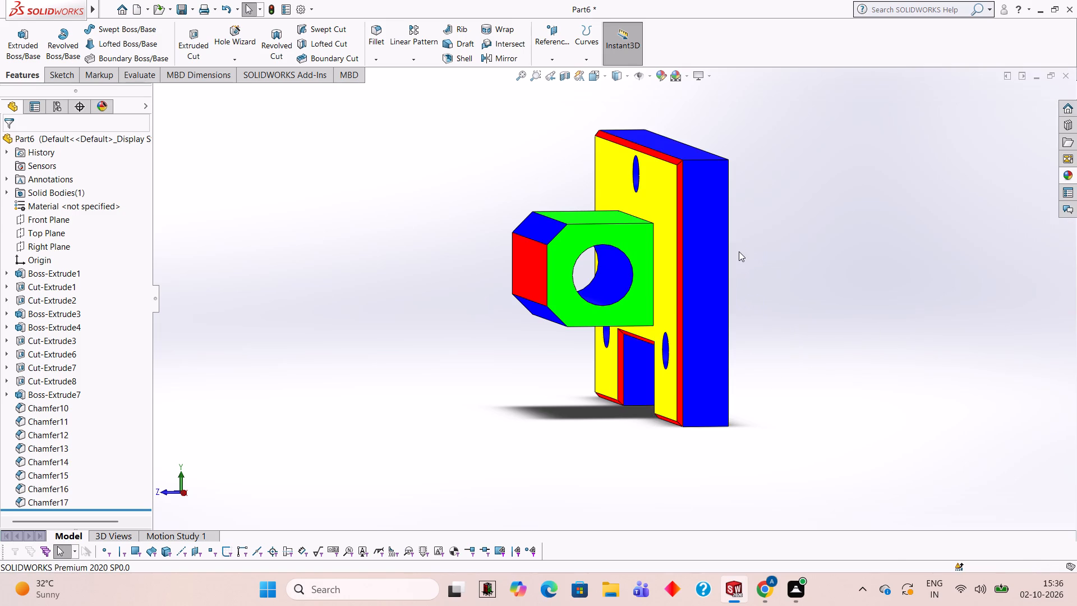
Apply the Red LED appearance to the narrow bore face of the plate's lower-right stepped hole.
middle_drag(797, 283, 825, 273)
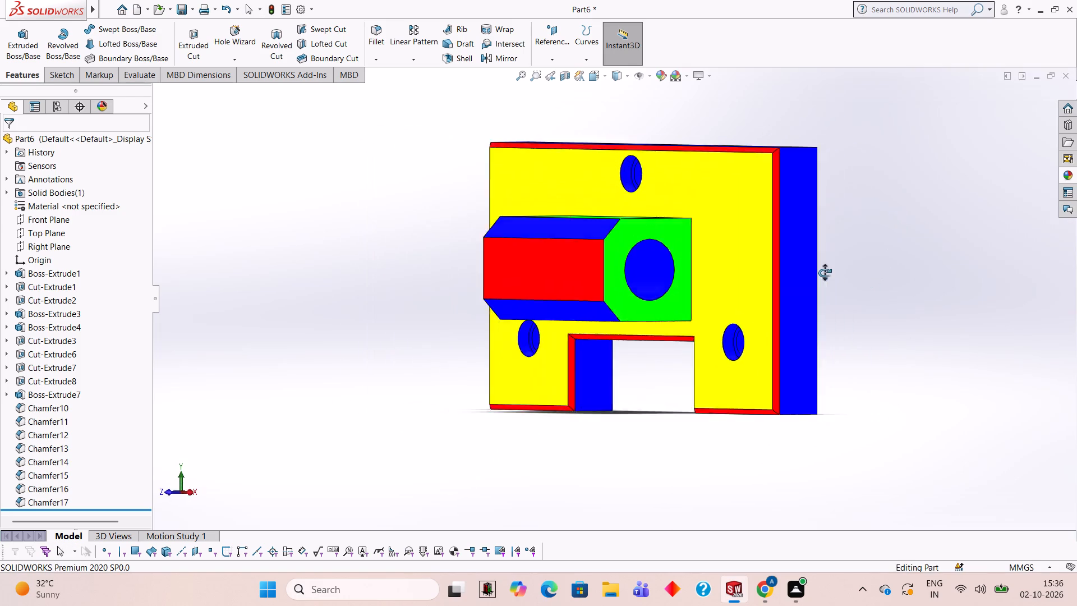
middle_drag(825, 273, 893, 308)
middle_drag(809, 311, 765, 286)
scroll(765, 288, down, 9)
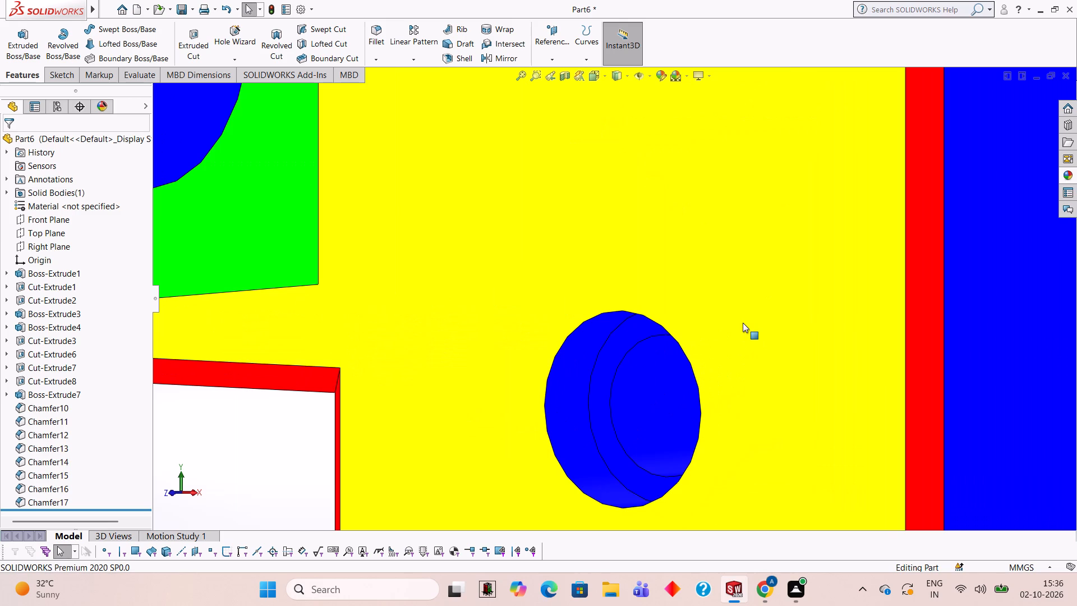
click(1067, 170)
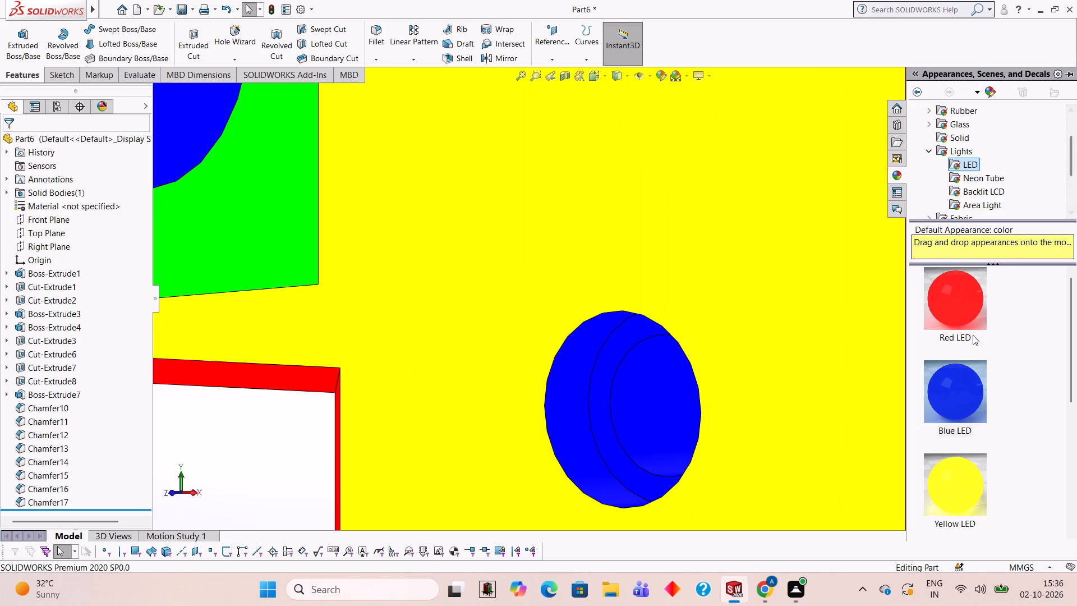
drag(955, 288, 684, 380)
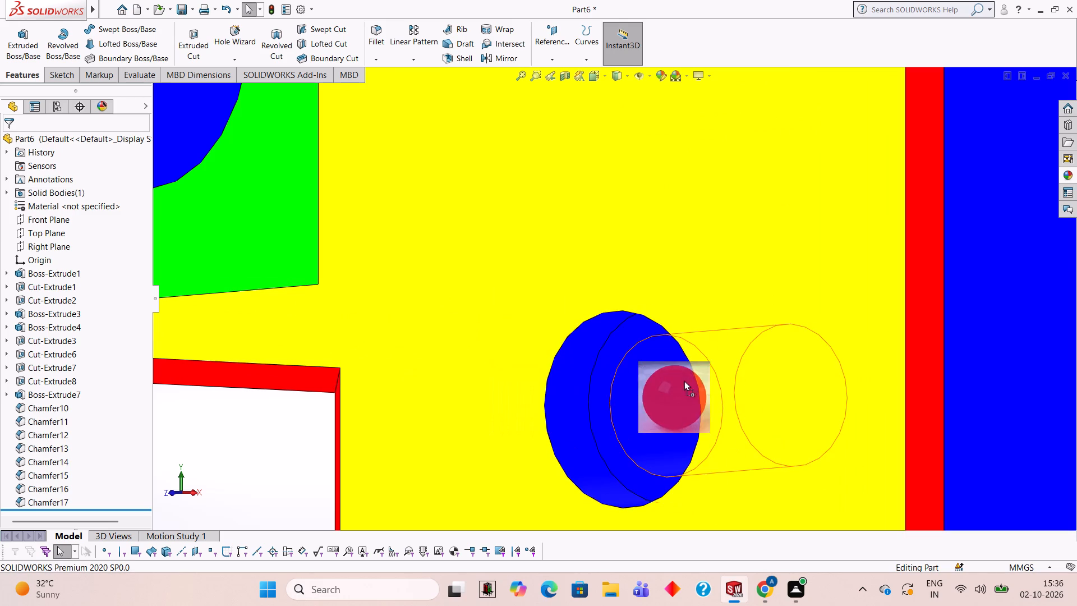
drag(684, 380, 646, 361)
click(646, 361)
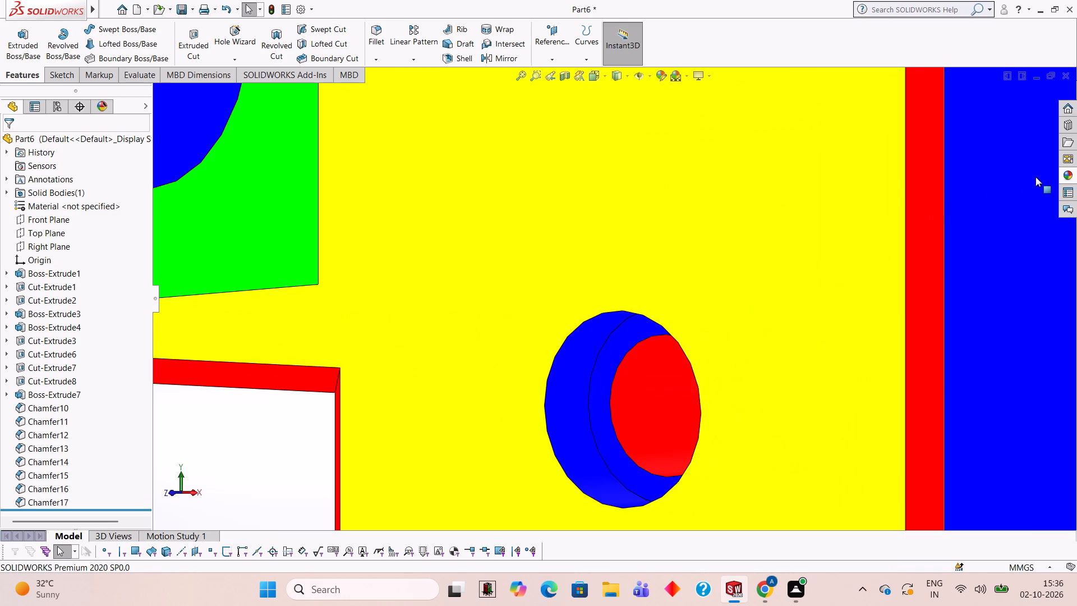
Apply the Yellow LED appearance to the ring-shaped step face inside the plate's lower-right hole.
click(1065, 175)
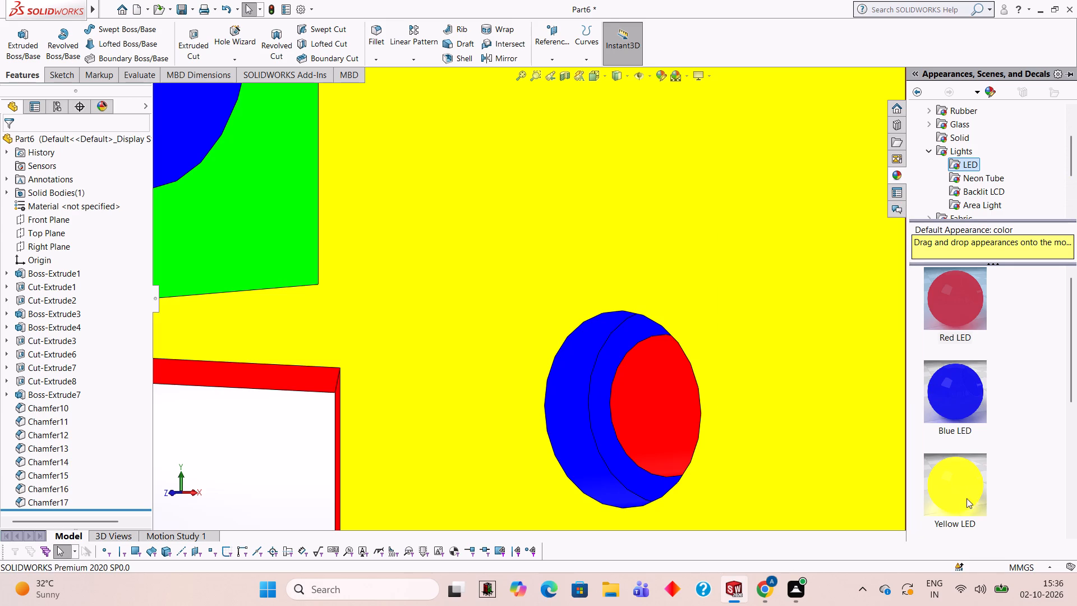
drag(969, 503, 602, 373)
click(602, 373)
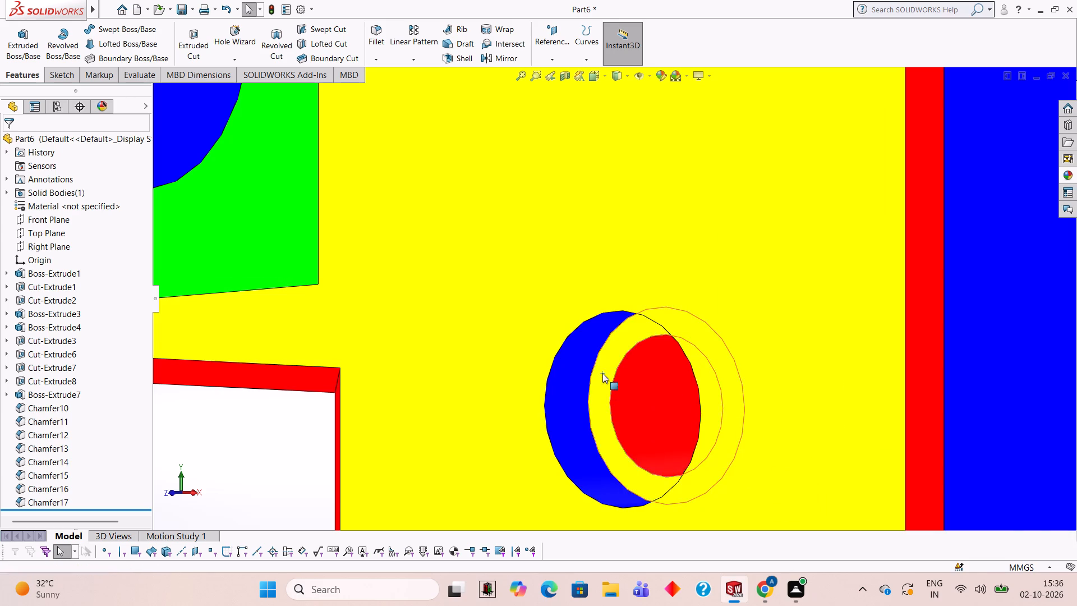
Apply the Green LED appearance to the ring-shaped step face inside the plate's lower-right hole.
scroll(602, 373, up, 3)
middle_drag(630, 385, 697, 343)
scroll(695, 344, up, 3)
middle_drag(688, 317, 685, 314)
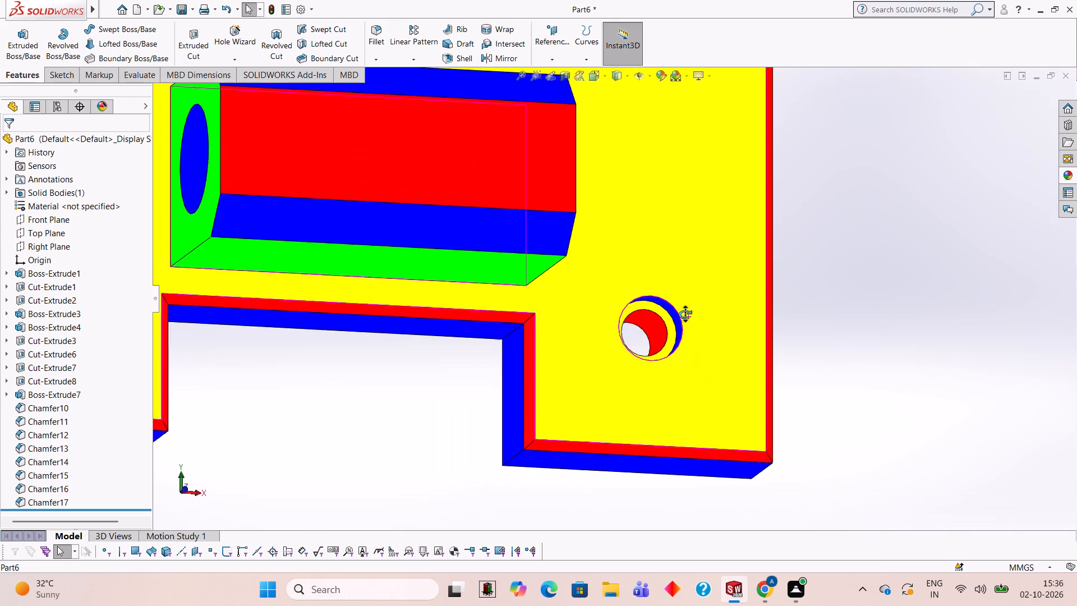
middle_drag(685, 314, 650, 357)
scroll(652, 333, down, 8)
middle_drag(559, 325, 517, 328)
scroll(508, 306, down, 5)
scroll(604, 273, up, 3)
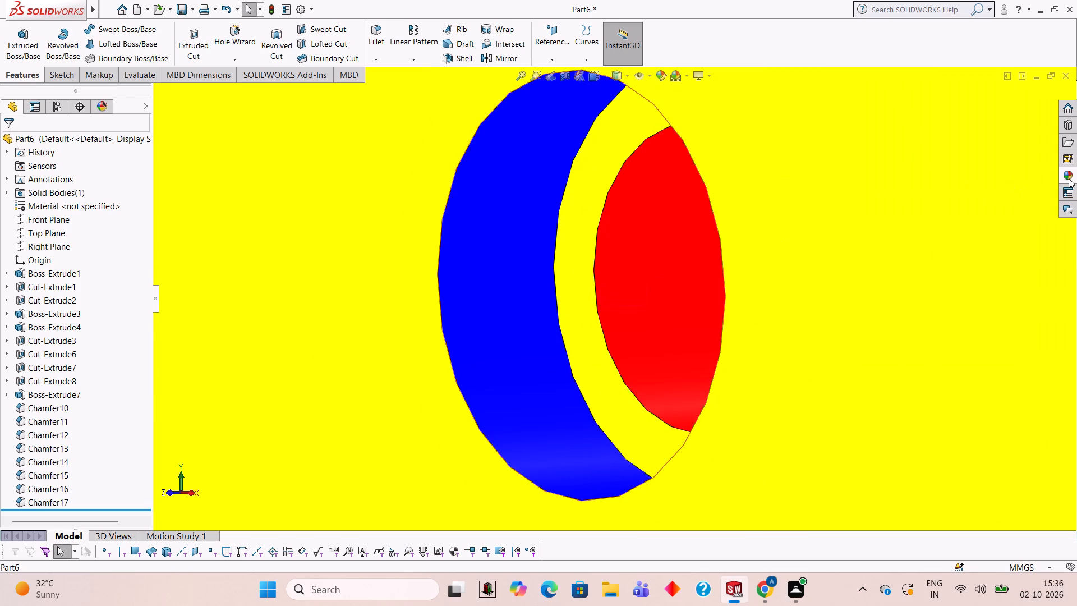
click(1067, 178)
scroll(977, 336, down, 2)
drag(964, 316, 560, 300)
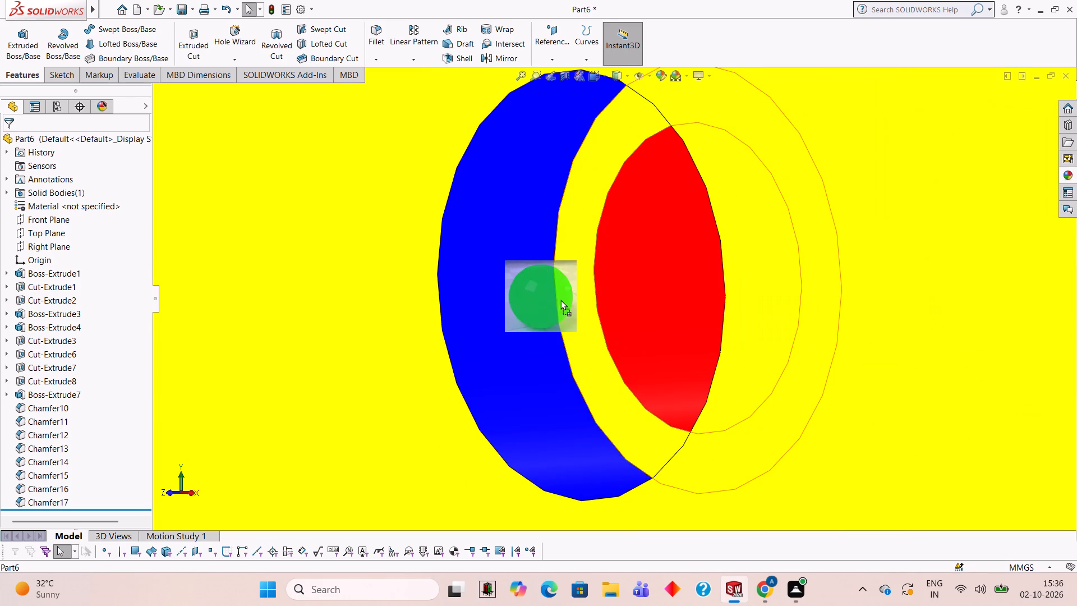
drag(560, 300, 571, 272)
click(570, 272)
Apply the Red LED appearance to the narrow bore face of the upper stepped hole above the boss.
scroll(570, 271, up, 7)
middle_drag(587, 300, 695, 310)
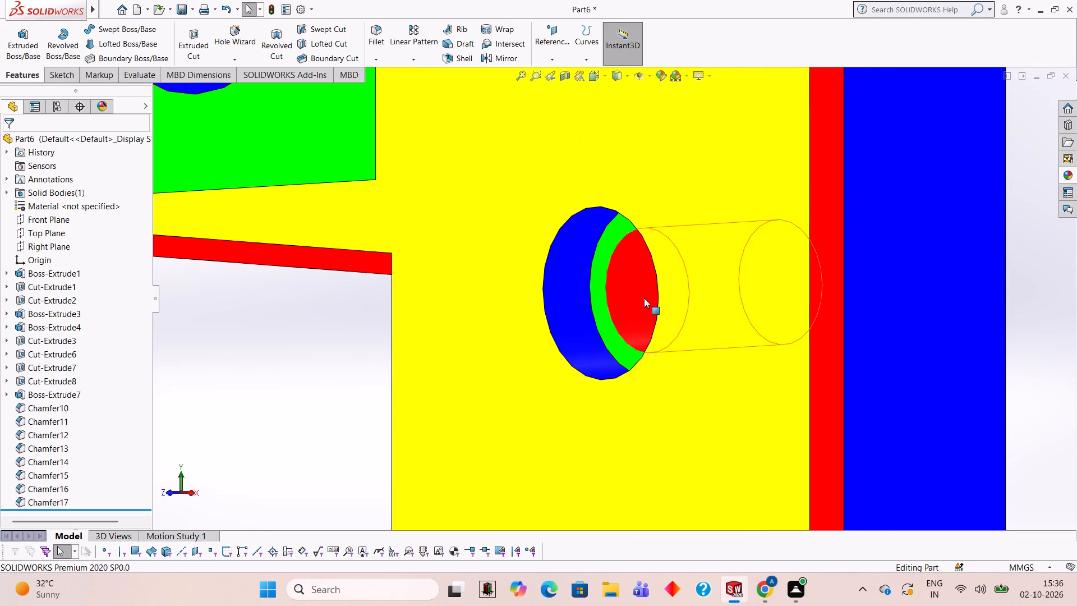
scroll(634, 287, up, 3)
middle_drag(627, 279, 683, 271)
scroll(705, 253, up, 3)
scroll(665, 194, up, 2)
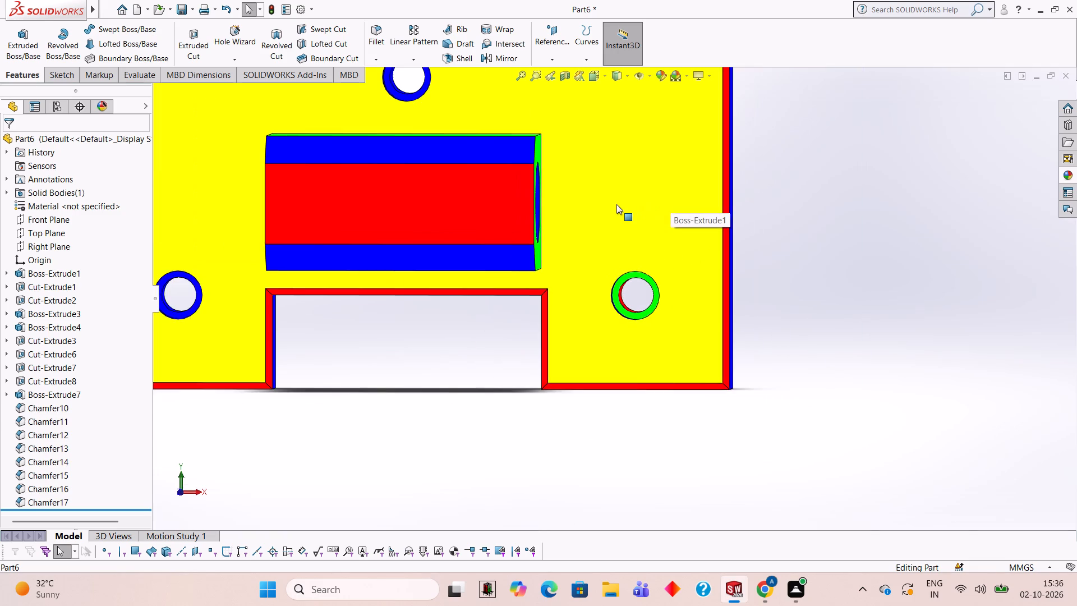
scroll(611, 204, up, 2)
scroll(370, 199, down, 2)
scroll(572, 171, down, 4)
middle_drag(609, 181, 583, 192)
scroll(583, 192, down, 2)
scroll(564, 250, down, 2)
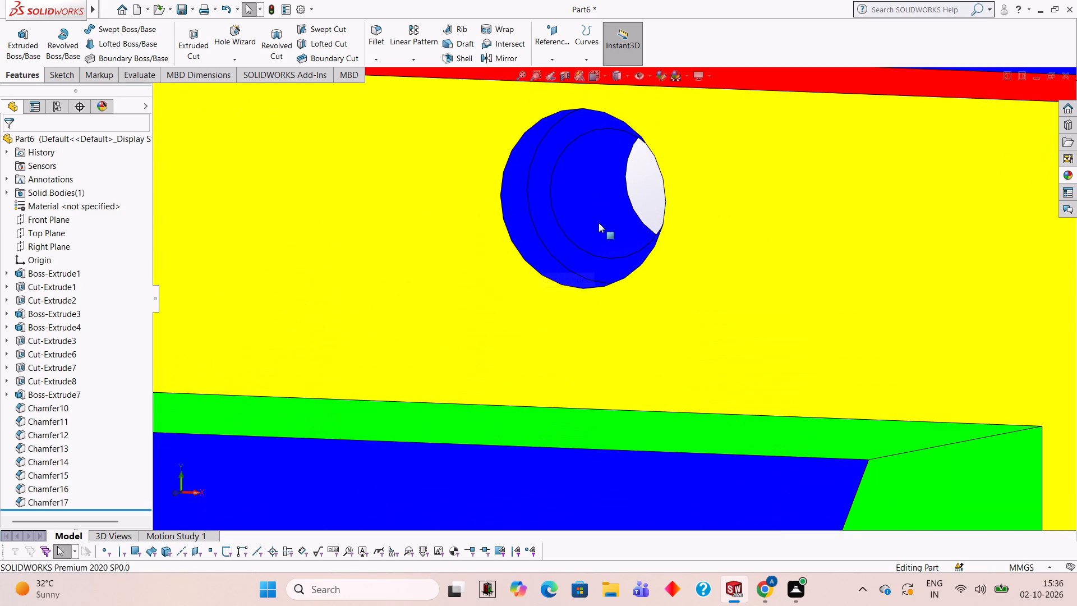
scroll(648, 217, down, 2)
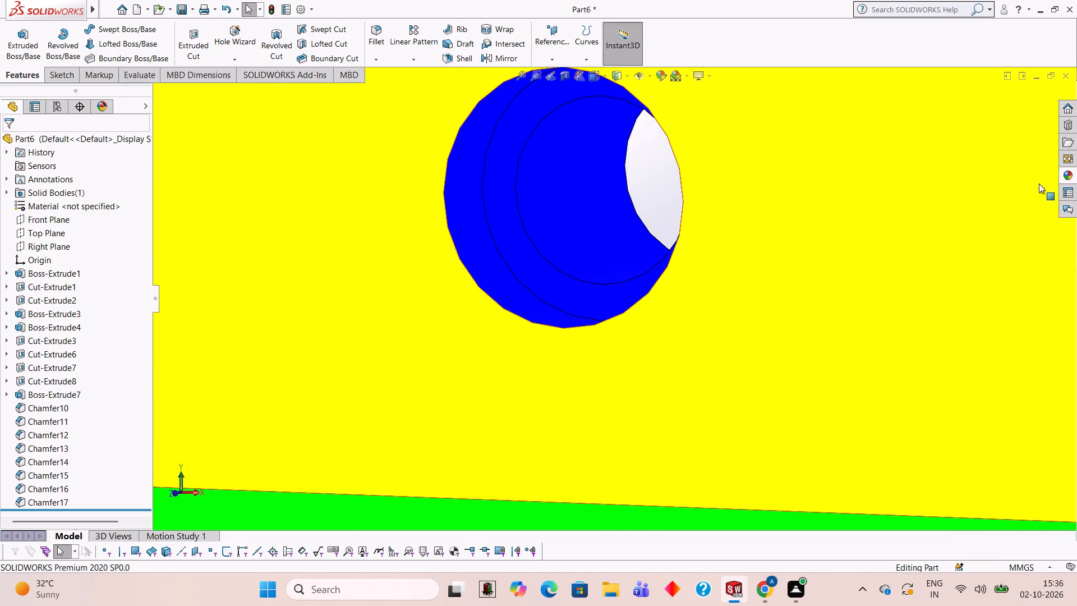
click(1068, 174)
scroll(972, 347, down, 3)
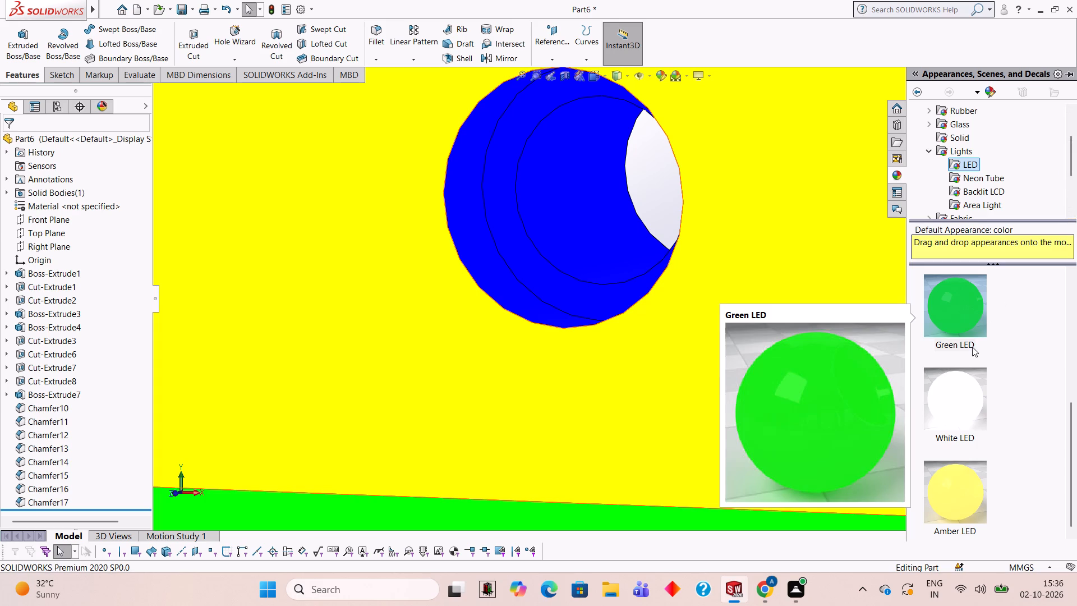
scroll(972, 347, down, 2)
scroll(972, 344, up, 2)
drag(960, 299, 573, 244)
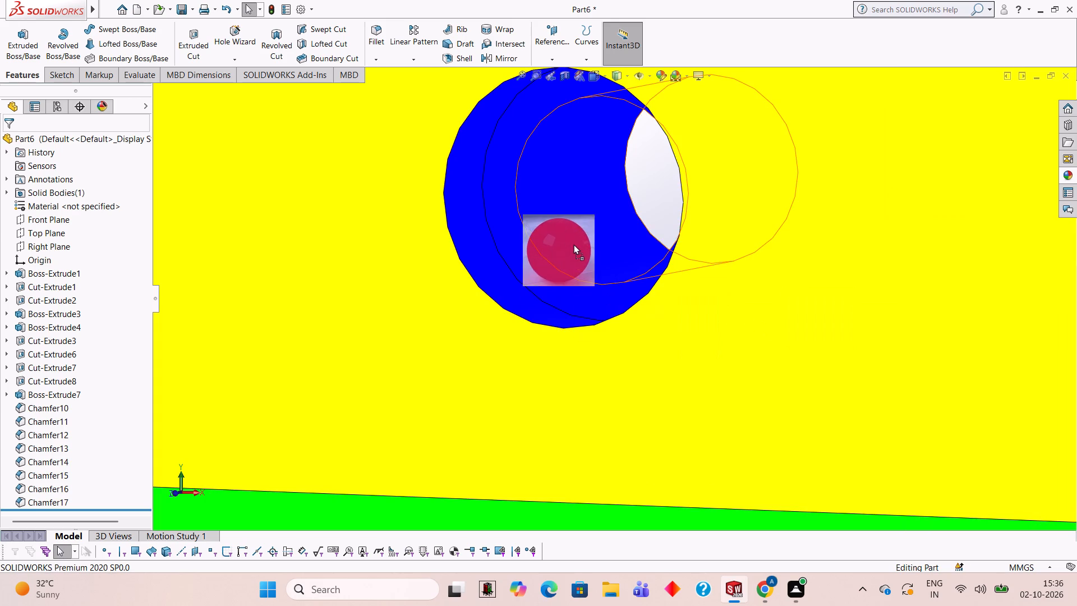
drag(573, 244, 576, 242)
click(575, 242)
Apply the Green LED appearance to the ring-shaped step face inside the upper hole above the boss.
click(1067, 171)
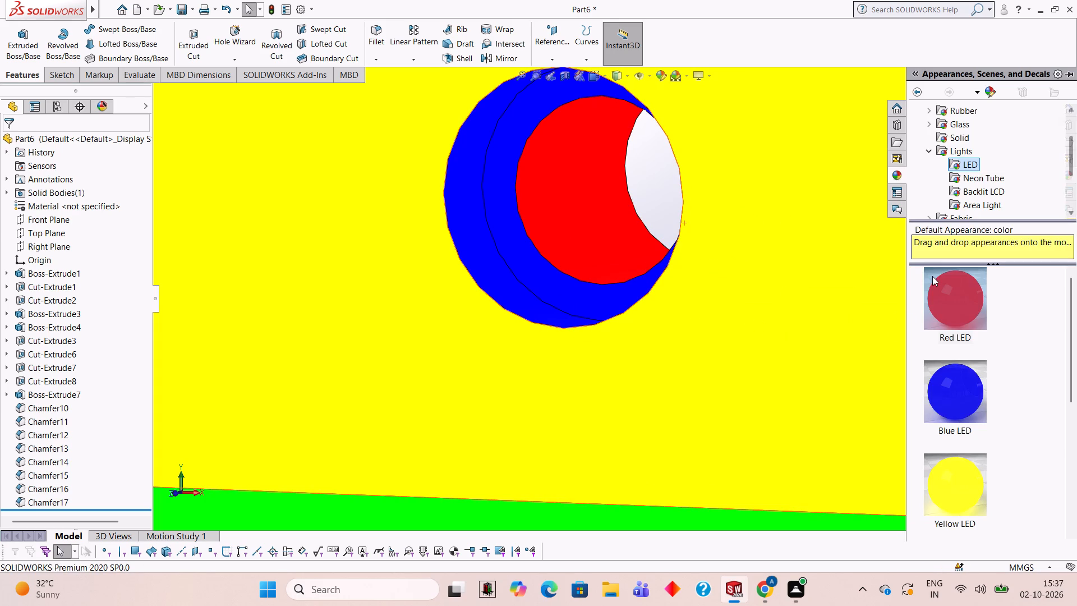
scroll(959, 392, down, 1)
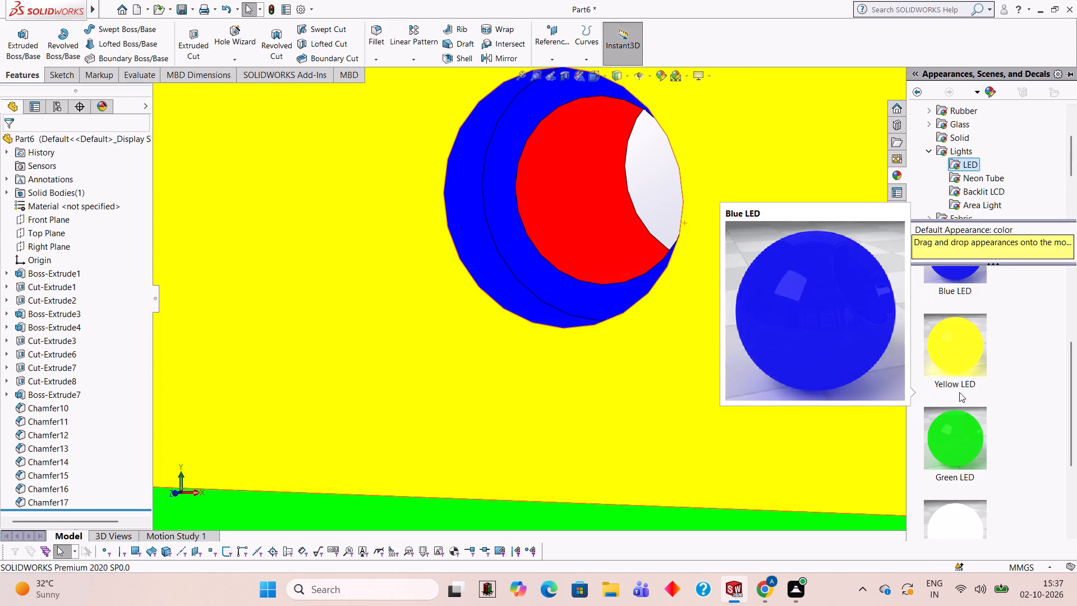
drag(956, 413, 500, 189)
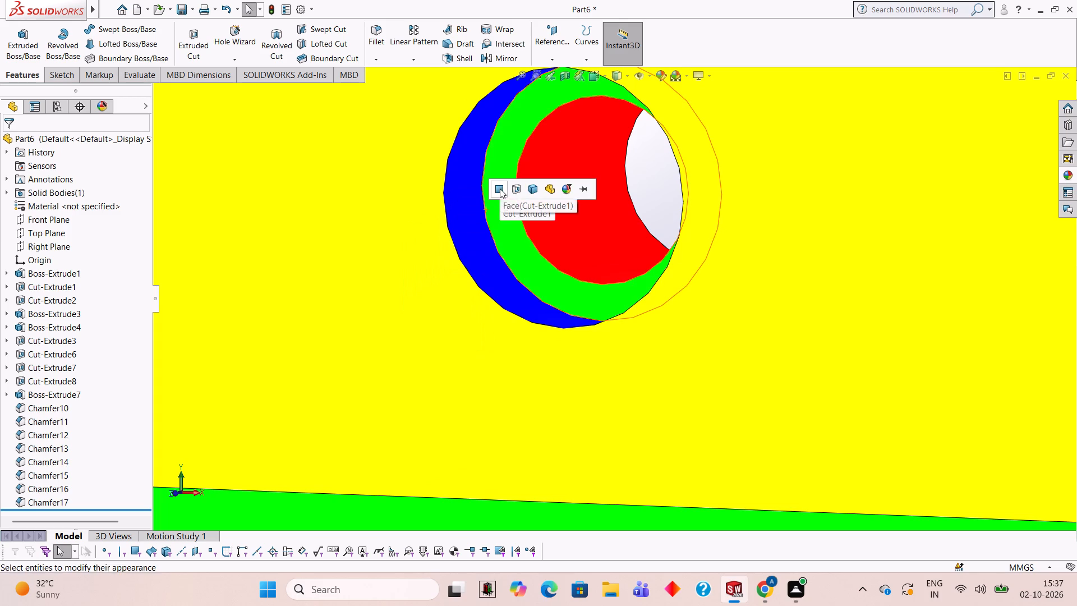
click(500, 189)
Apply the Green LED appearance to the ring-shaped step face inside the plate's lower-left hole.
scroll(500, 189, up, 10)
scroll(475, 381, down, 3)
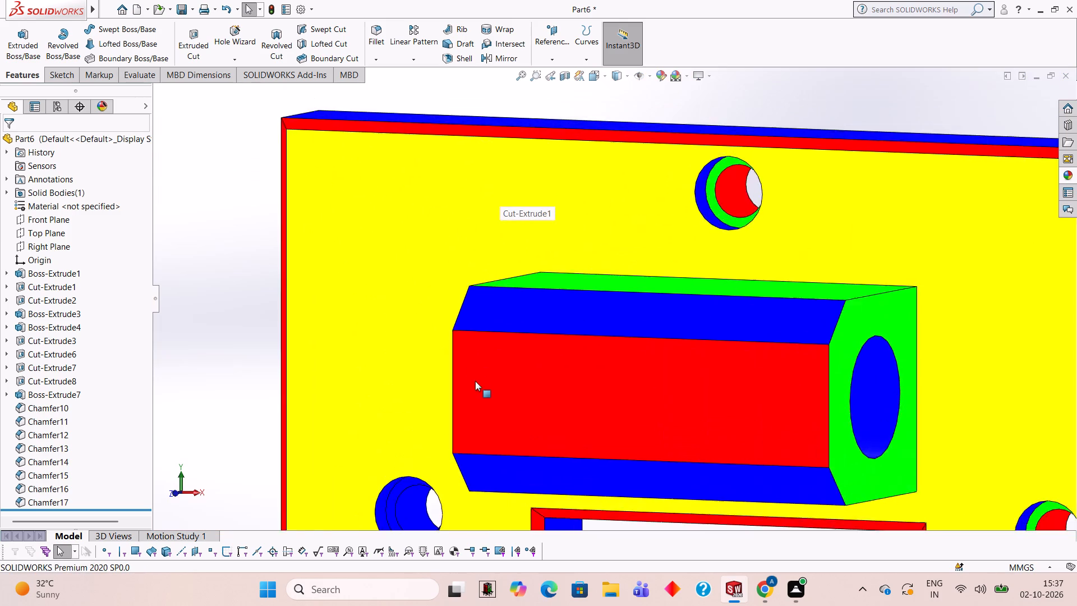
scroll(475, 381, up, 5)
scroll(493, 396, down, 11)
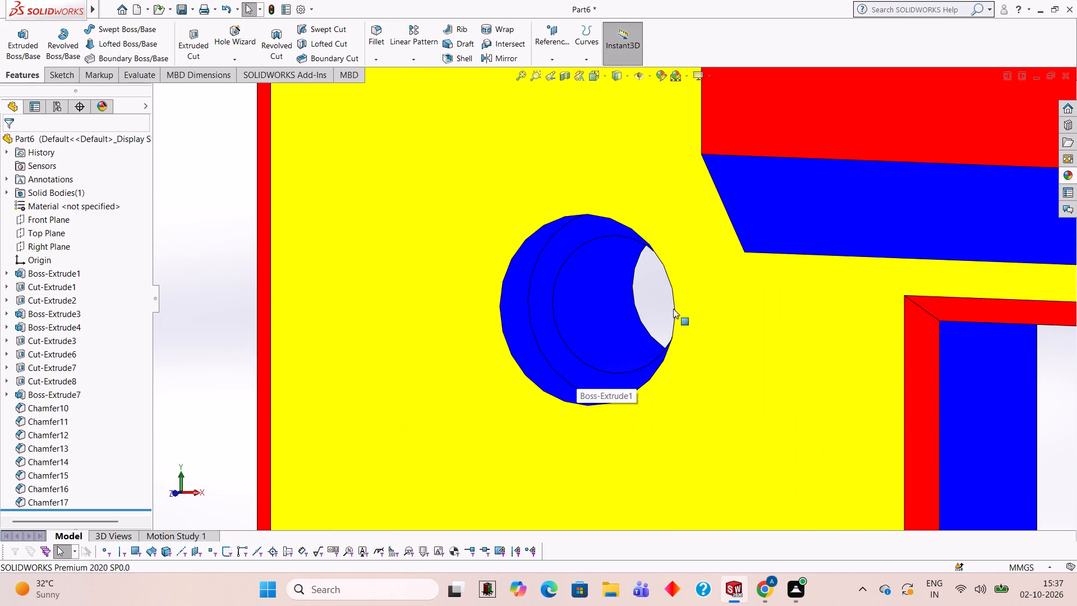
click(1073, 176)
drag(952, 417, 857, 396)
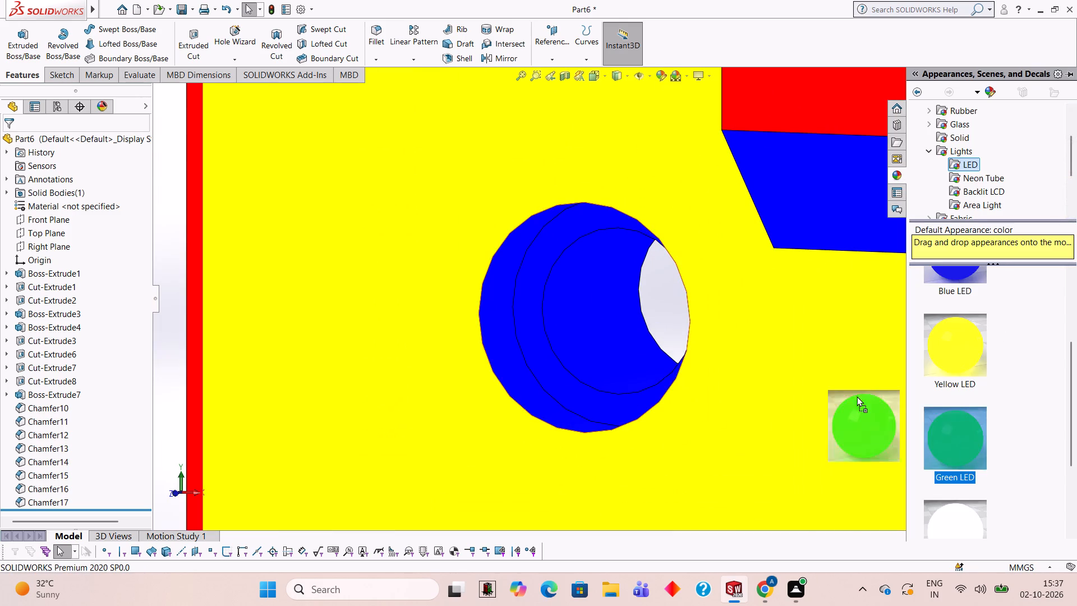
drag(857, 396, 527, 302)
click(526, 302)
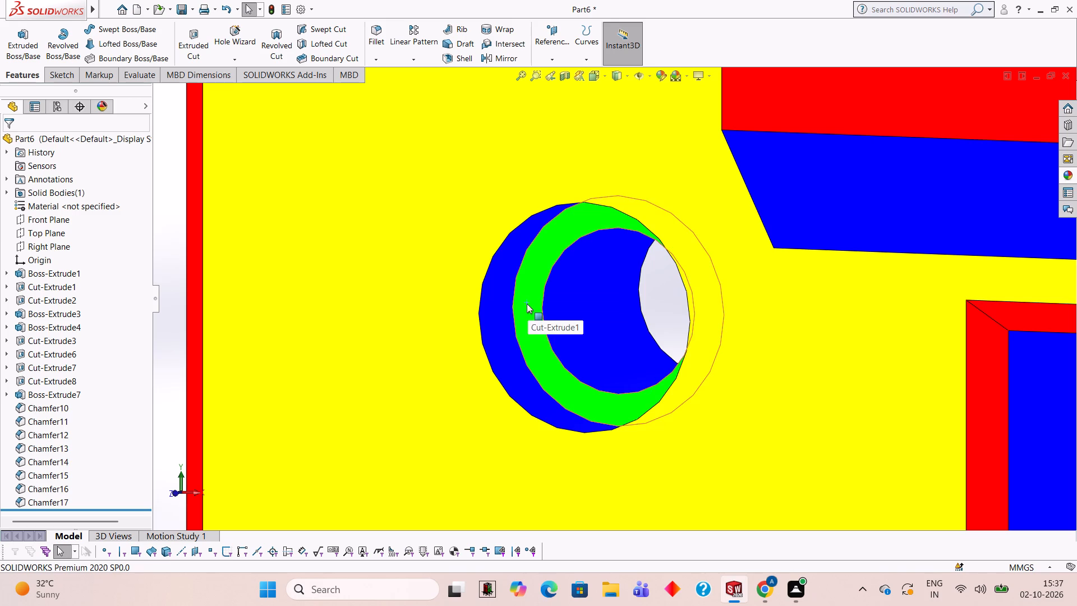
Apply the Red LED appearance to the narrow bore face of the plate's lower-left stepped hole.
click(1062, 177)
click(970, 414)
scroll(967, 396, up, 4)
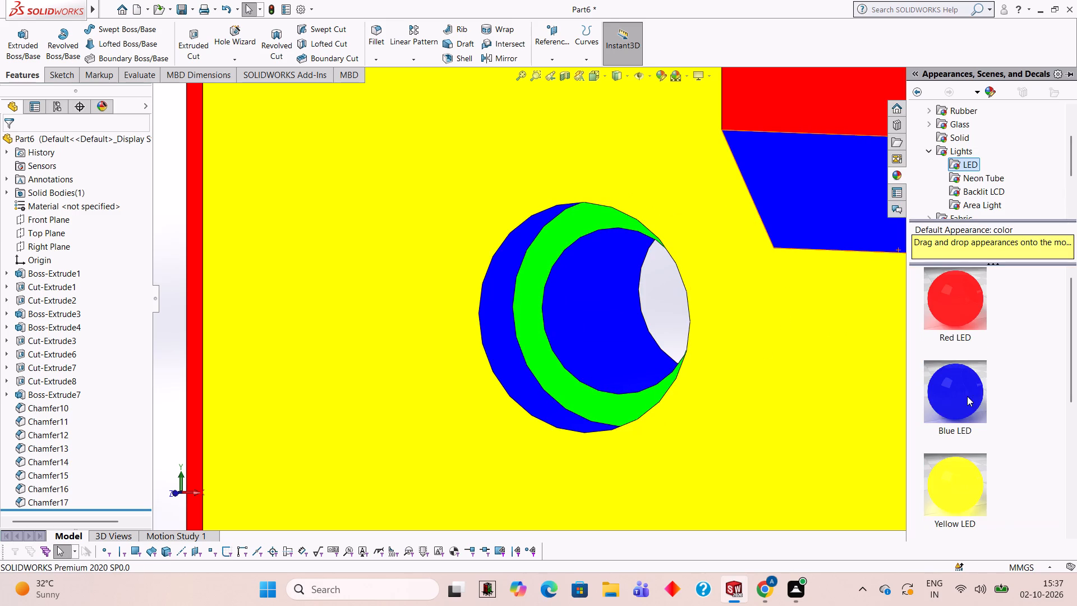
drag(952, 303, 587, 307)
click(587, 307)
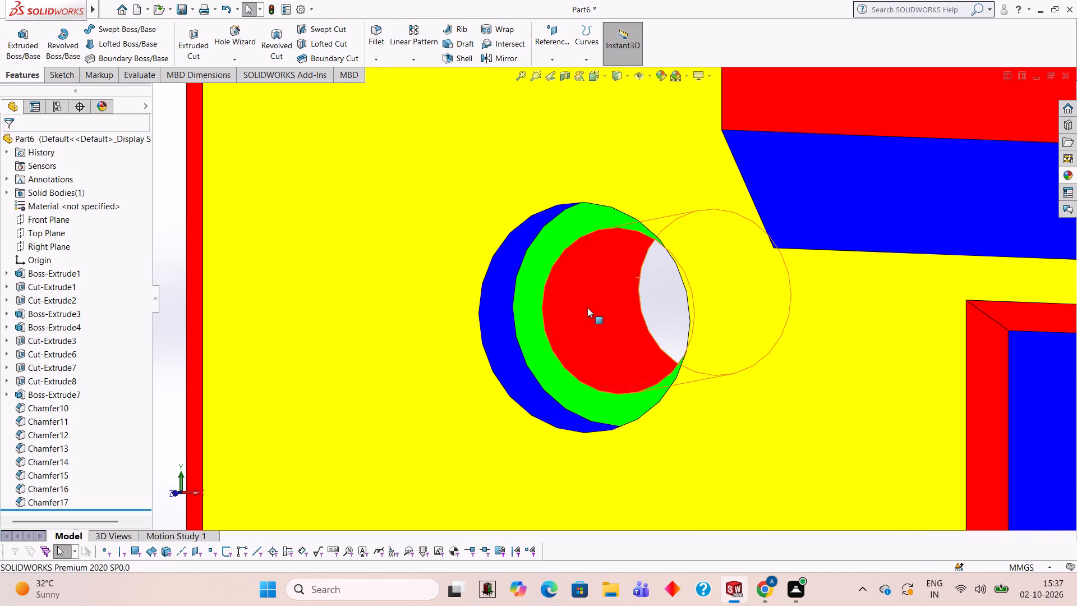
Examine the coloured plate, boss and stepped holes from the front, below and the sides.
scroll(587, 307, up, 11)
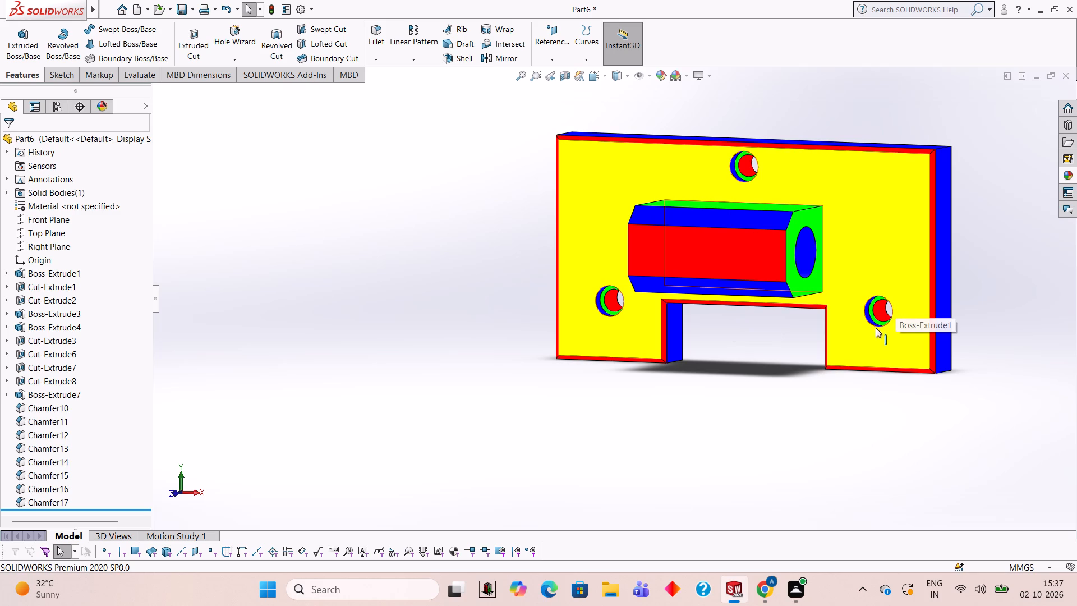
scroll(764, 314, up, 1)
middle_drag(896, 384, 905, 388)
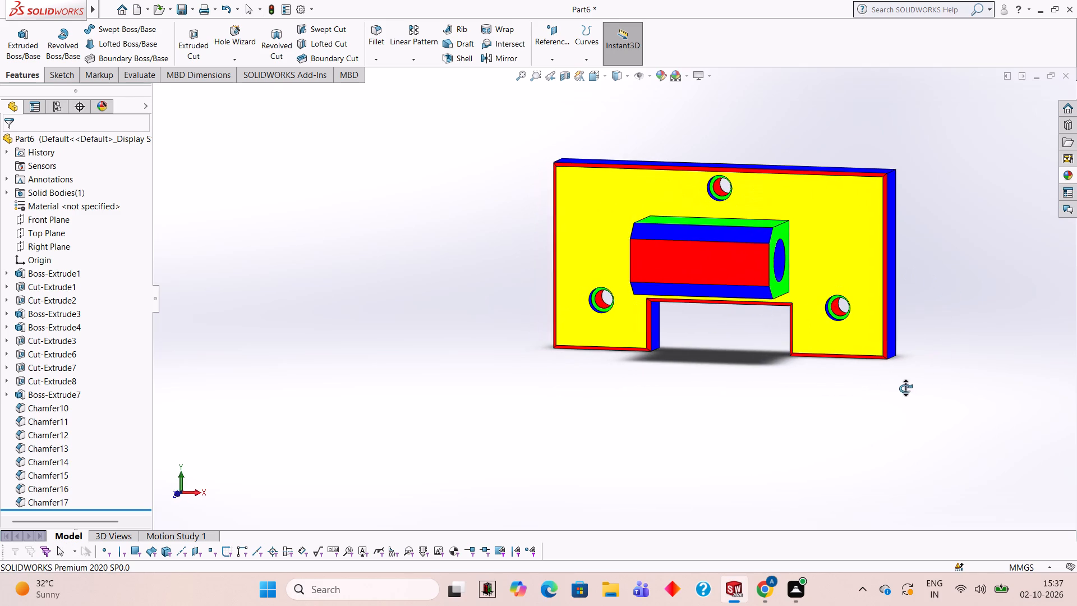
middle_drag(905, 388, 904, 388)
middle_drag(1005, 243, 670, 159)
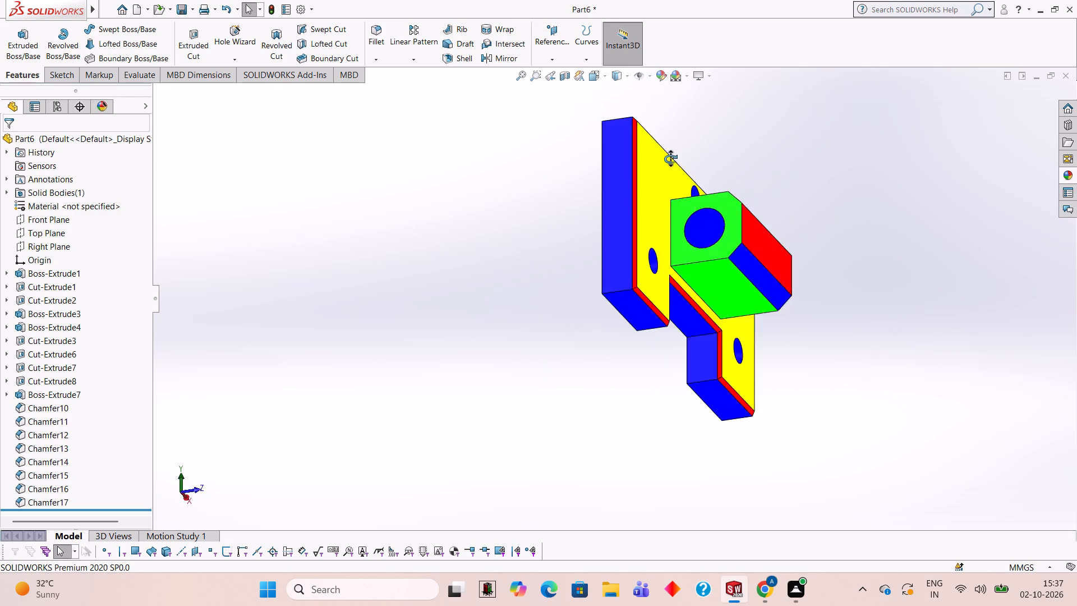
middle_drag(670, 159, 572, 252)
middle_drag(655, 264, 606, 238)
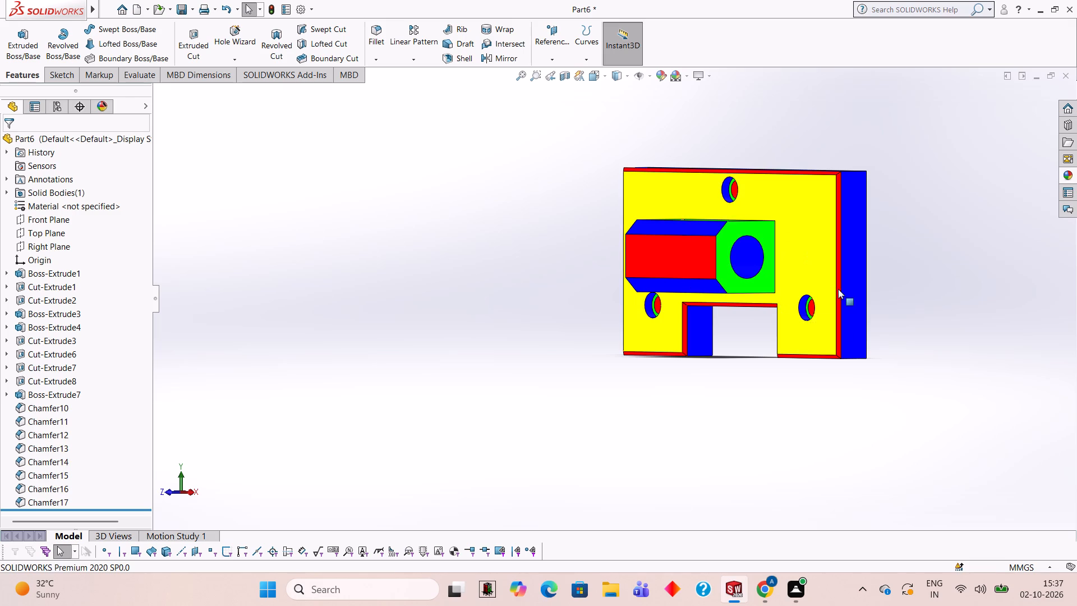
scroll(864, 281, down, 1)
middle_drag(860, 279, 817, 263)
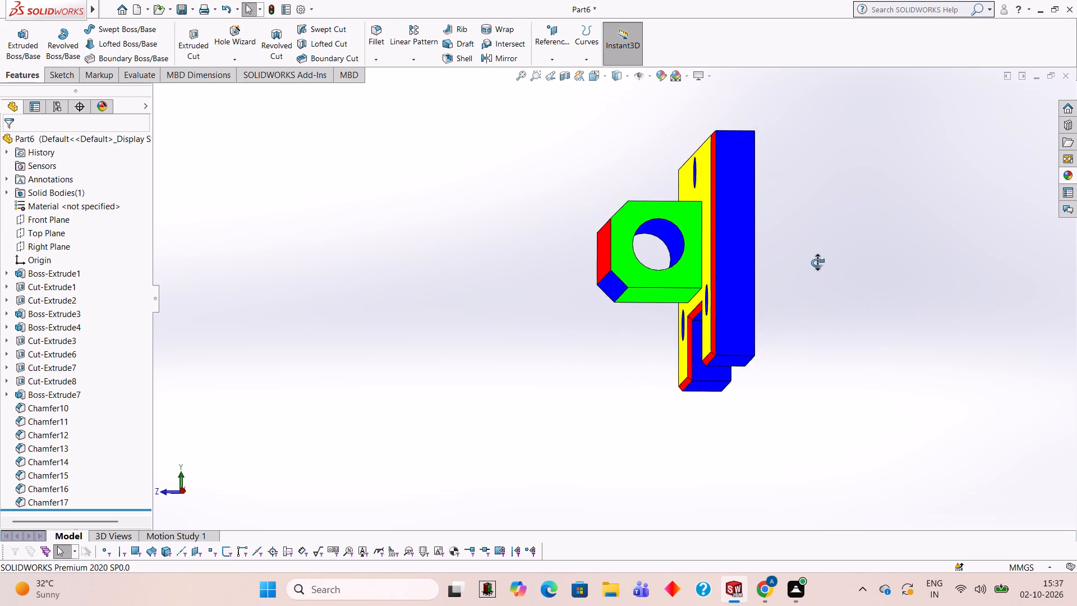
middle_drag(817, 263, 809, 264)
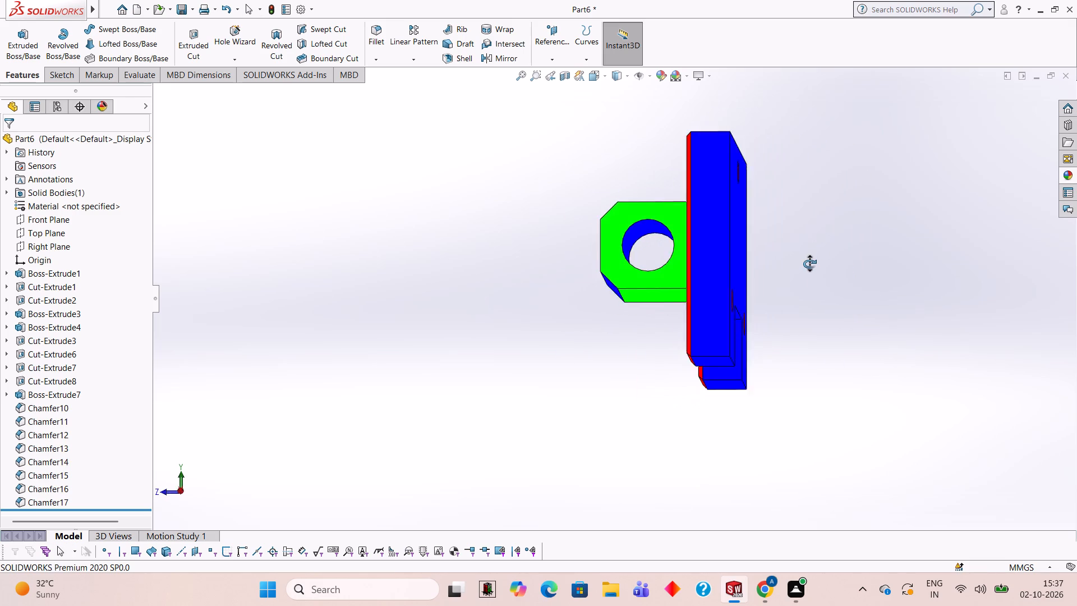
middle_drag(809, 264, 817, 284)
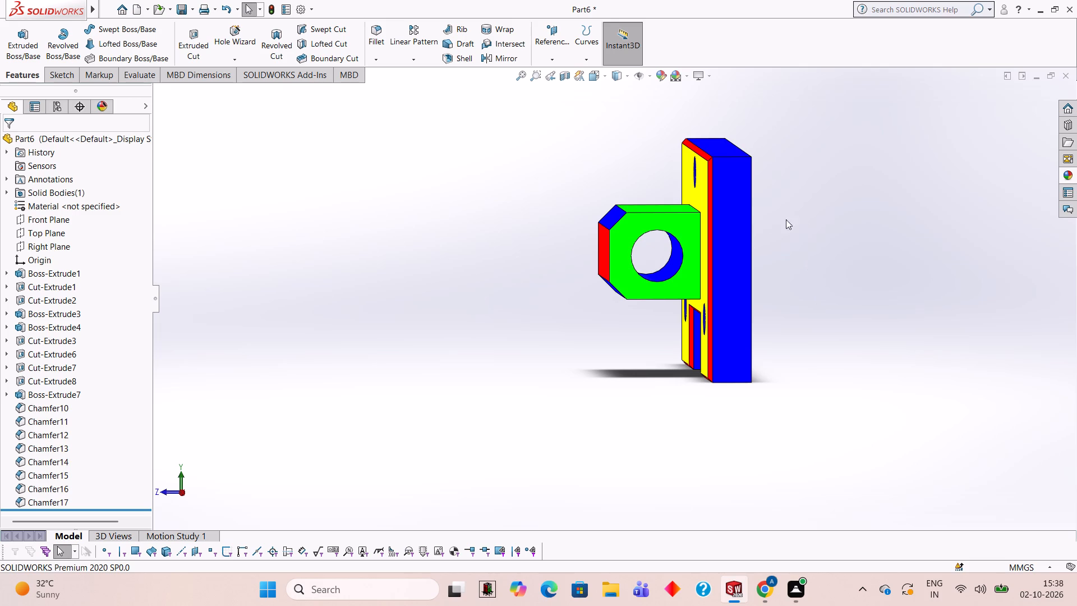
middle_drag(793, 168, 784, 164)
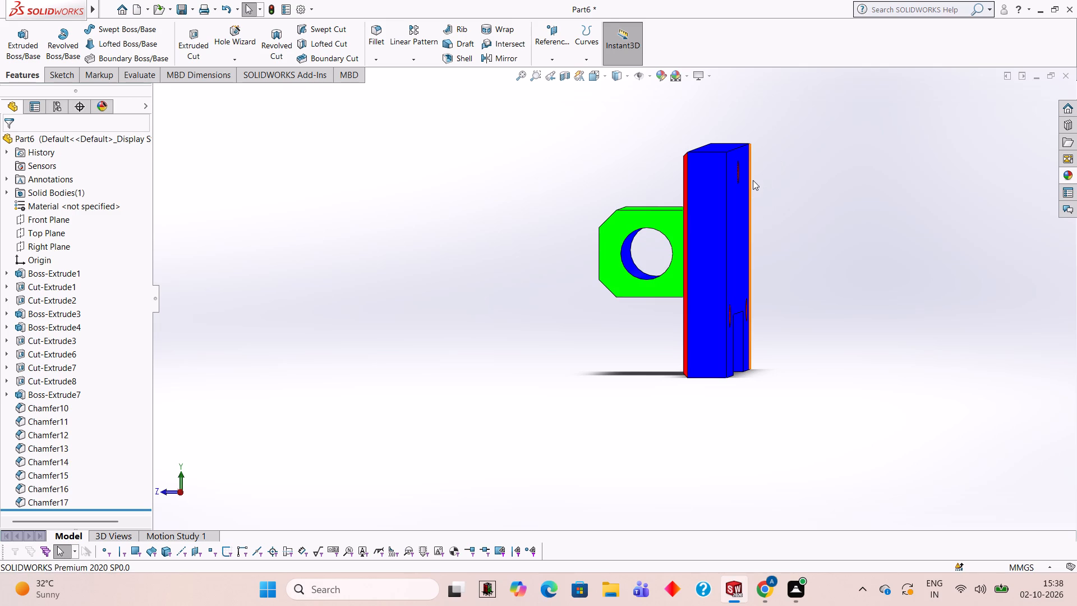
Examine the coloured plate and boss from the front, the sides and the notched underside.
middle_drag(695, 236, 725, 250)
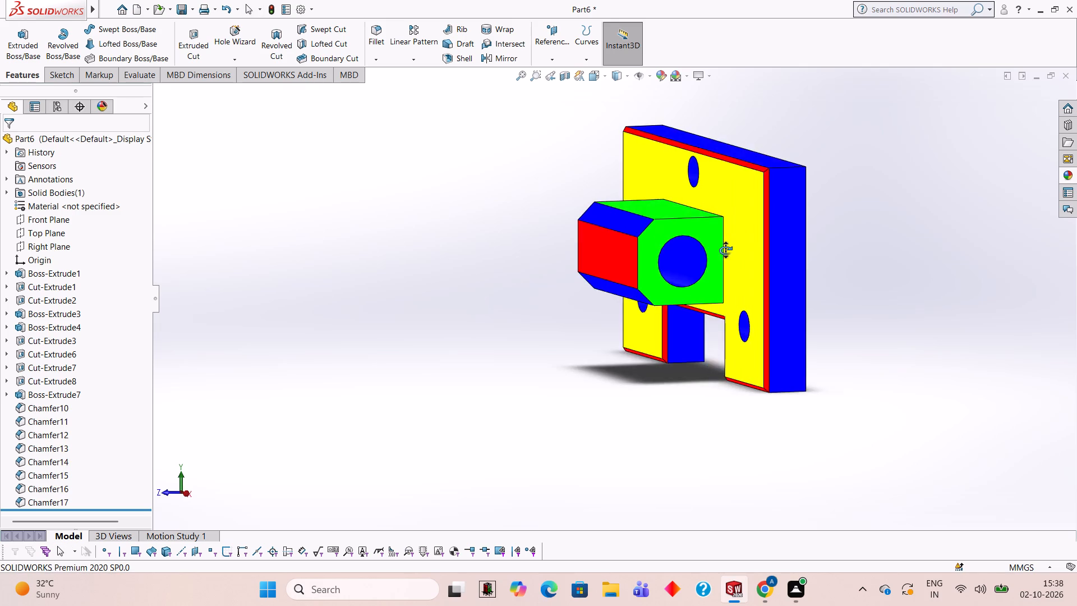
middle_drag(725, 250, 718, 233)
middle_click(718, 233)
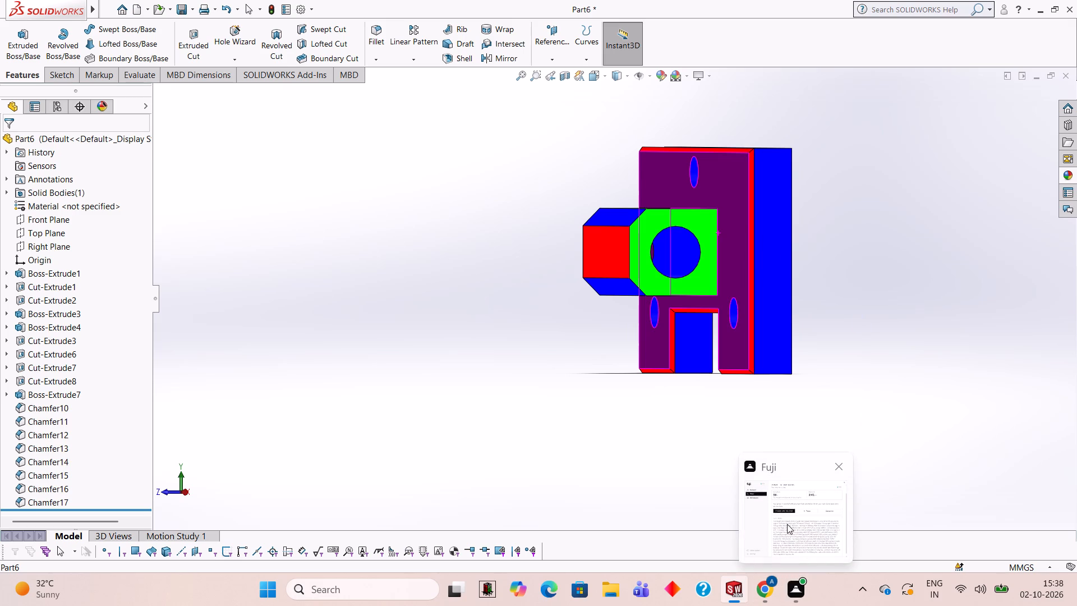
click(827, 261)
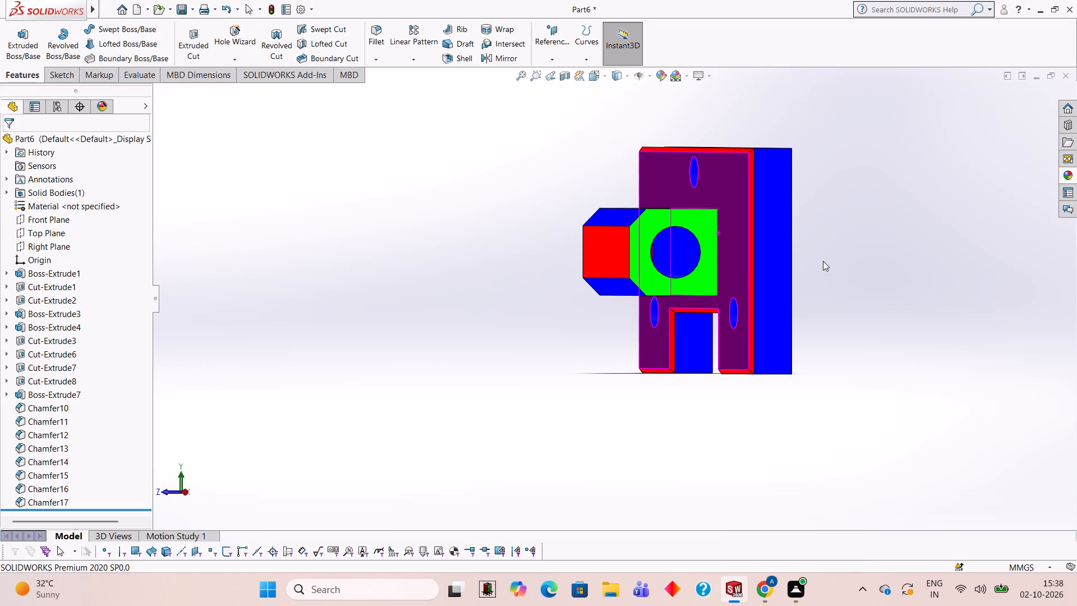
middle_drag(823, 261, 904, 320)
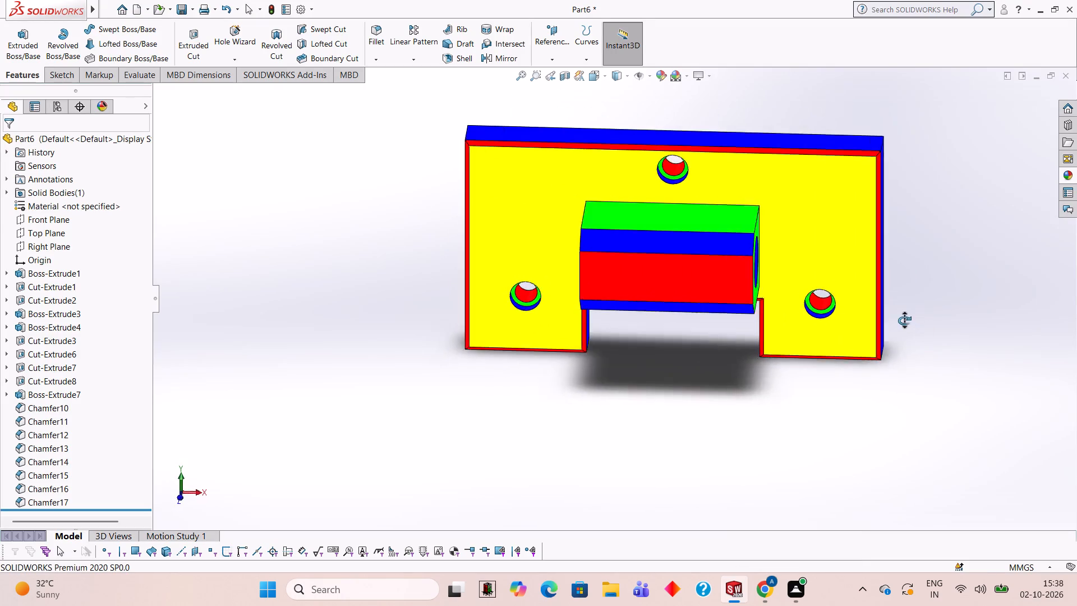
middle_drag(904, 320, 789, 256)
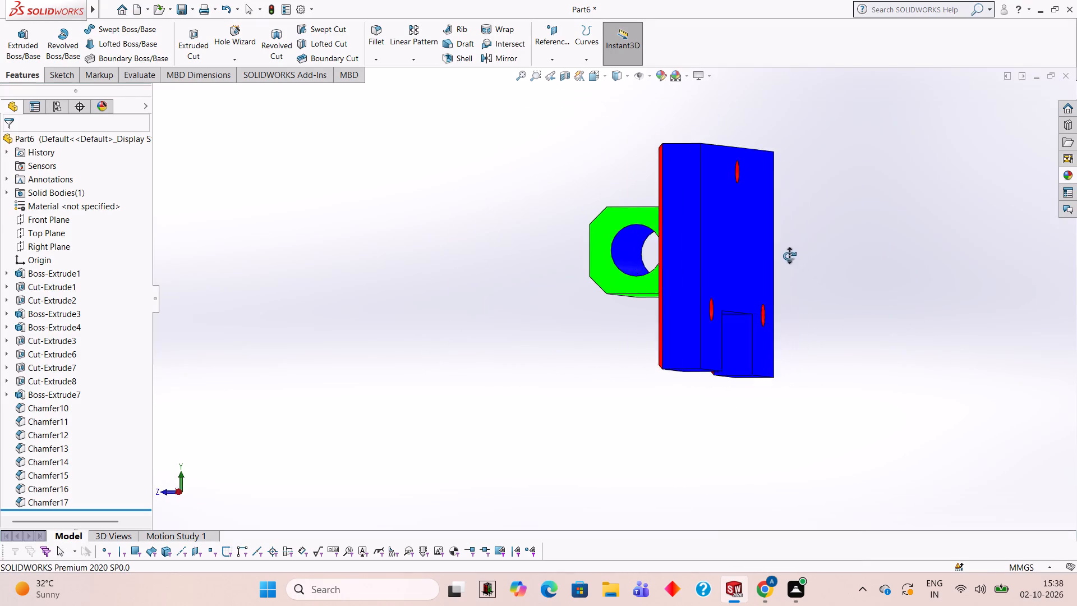
middle_drag(789, 256, 909, 271)
middle_drag(909, 268, 915, 245)
middle_drag(917, 238, 925, 105)
middle_click(925, 105)
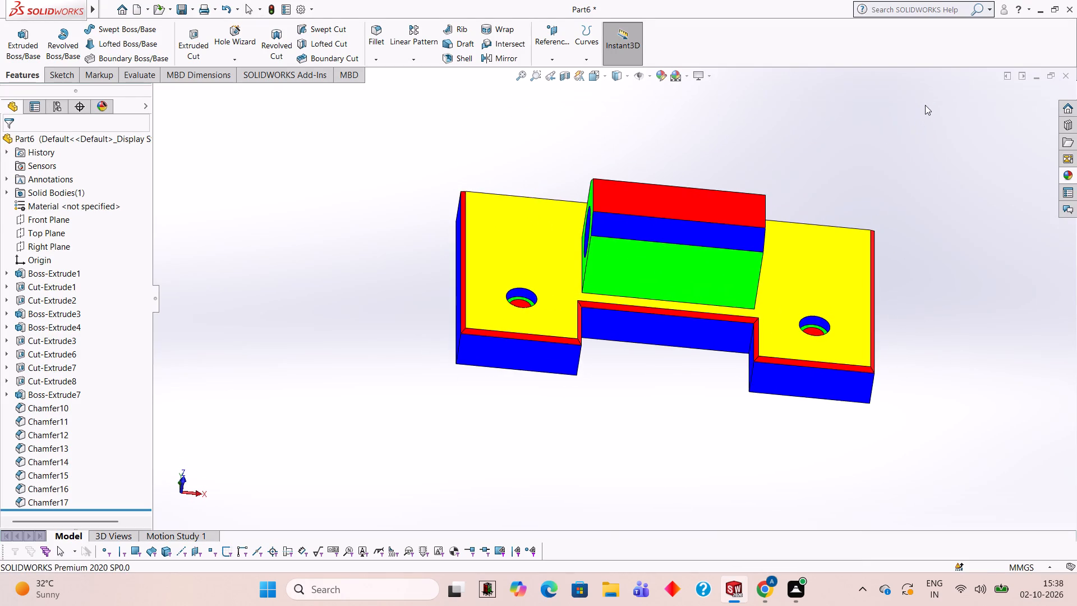
middle_click(925, 105)
middle_drag(931, 107, 935, 108)
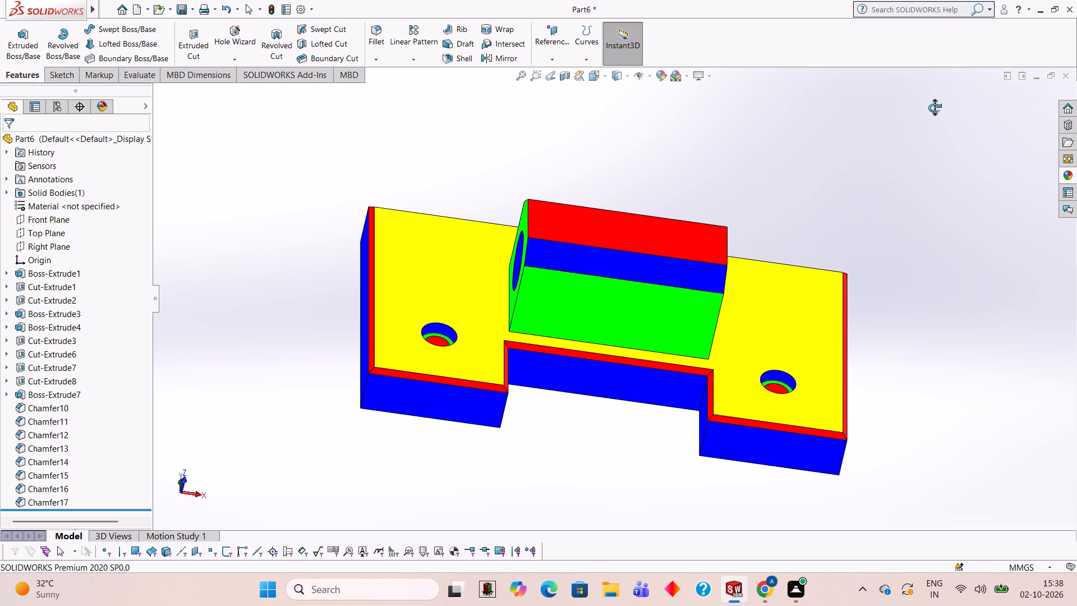
middle_drag(935, 108, 940, 81)
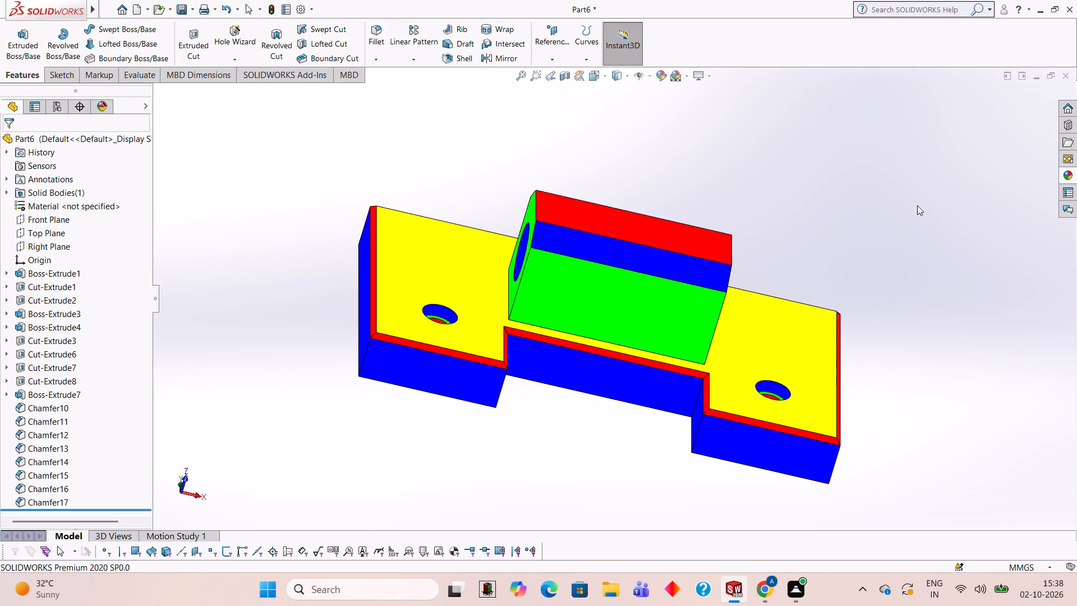
scroll(629, 315, up, 4)
scroll(618, 297, down, 2)
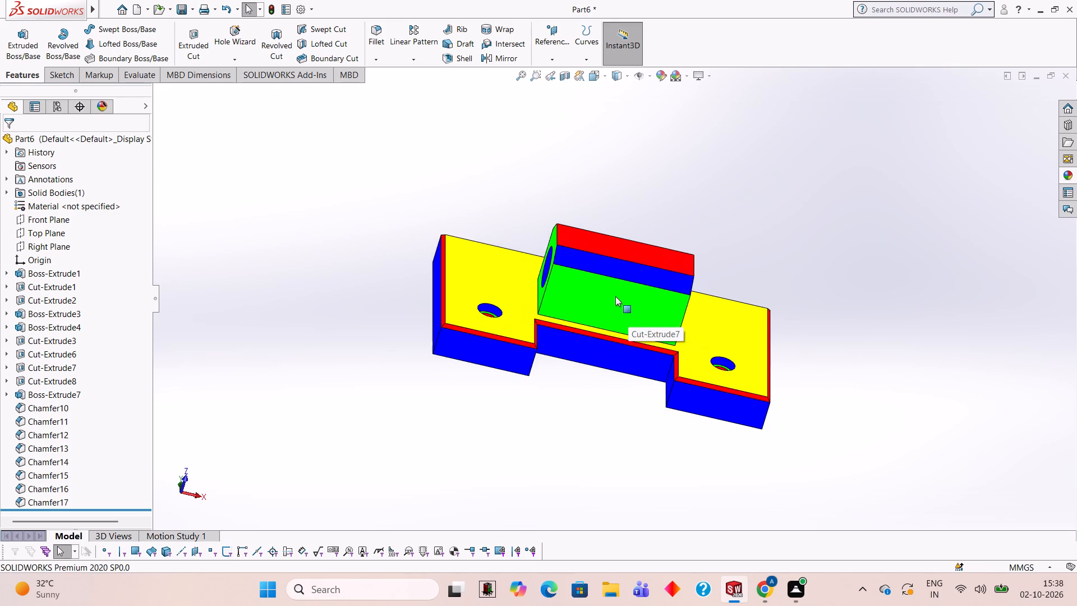
scroll(615, 295, up, 2)
scroll(495, 312, down, 2)
scroll(494, 311, up, 3)
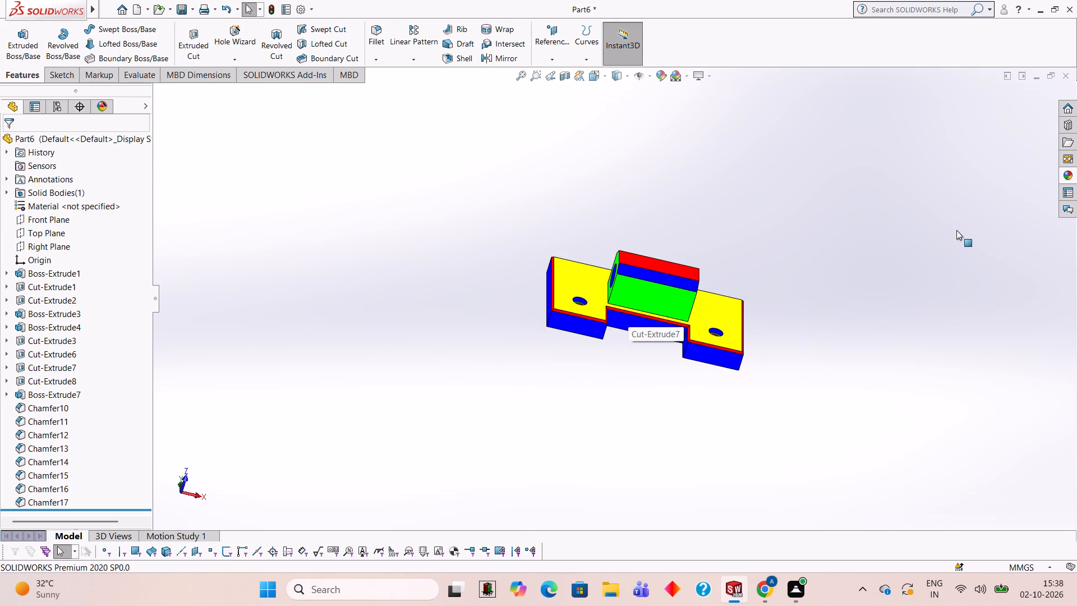
Inspect the whole part's face colours from the boss side, the plain back and both ends.
middle_drag(907, 208, 798, 396)
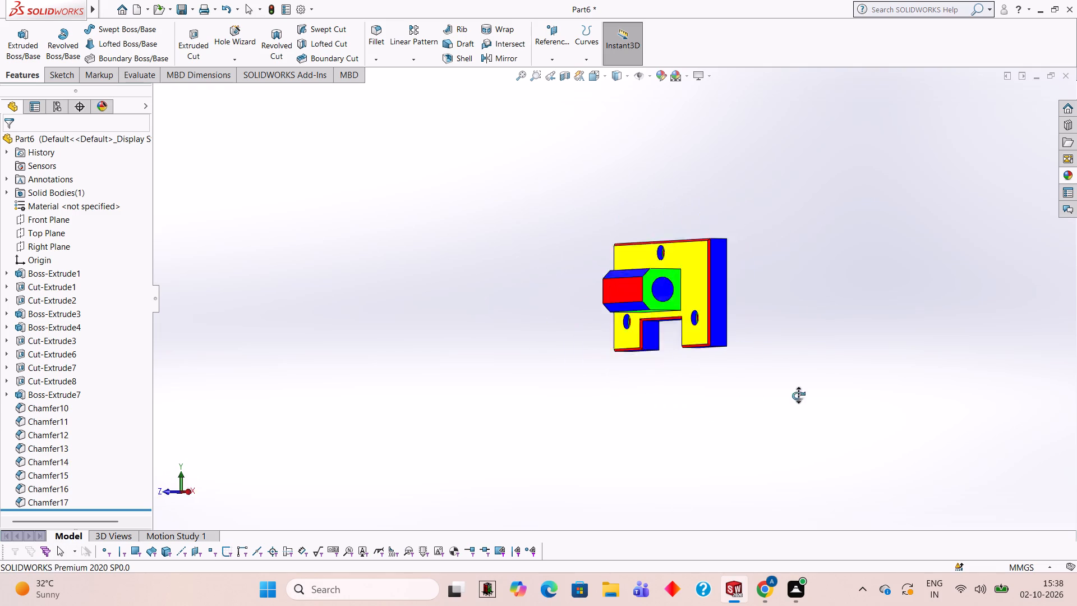
middle_drag(798, 396, 751, 307)
middle_drag(814, 309, 827, 310)
middle_drag(839, 318, 776, 407)
middle_click(772, 408)
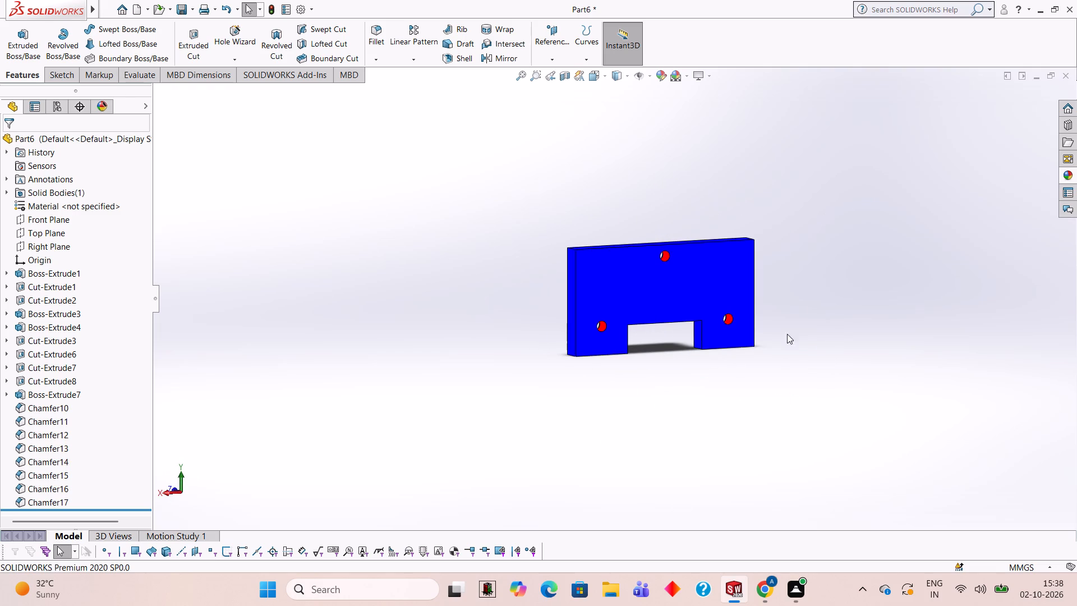
middle_drag(859, 417, 822, 398)
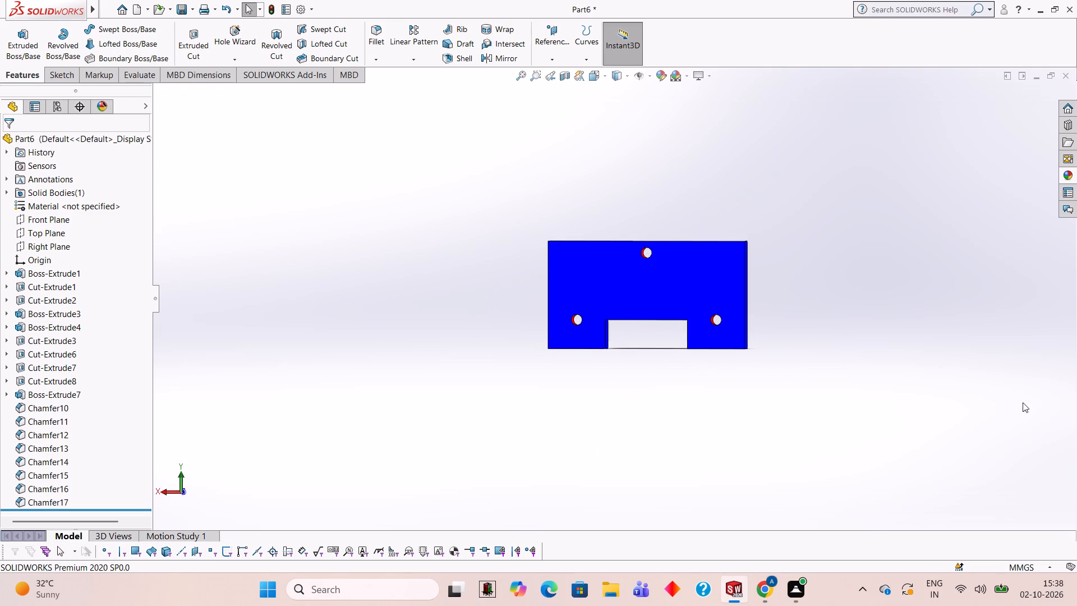
middle_drag(797, 290, 582, 337)
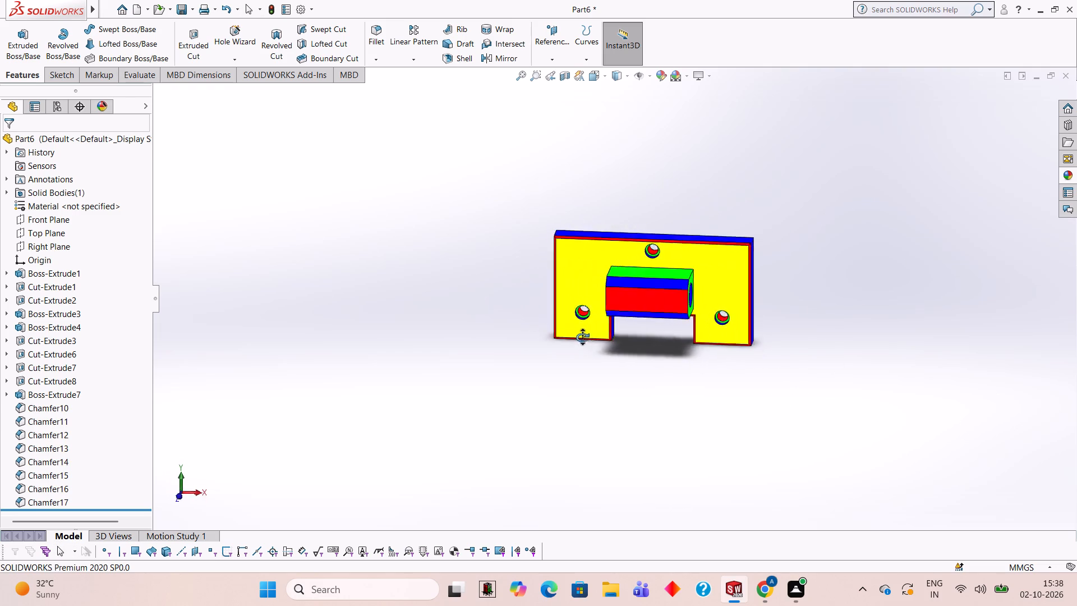
middle_drag(582, 337, 638, 362)
middle_drag(742, 324, 788, 299)
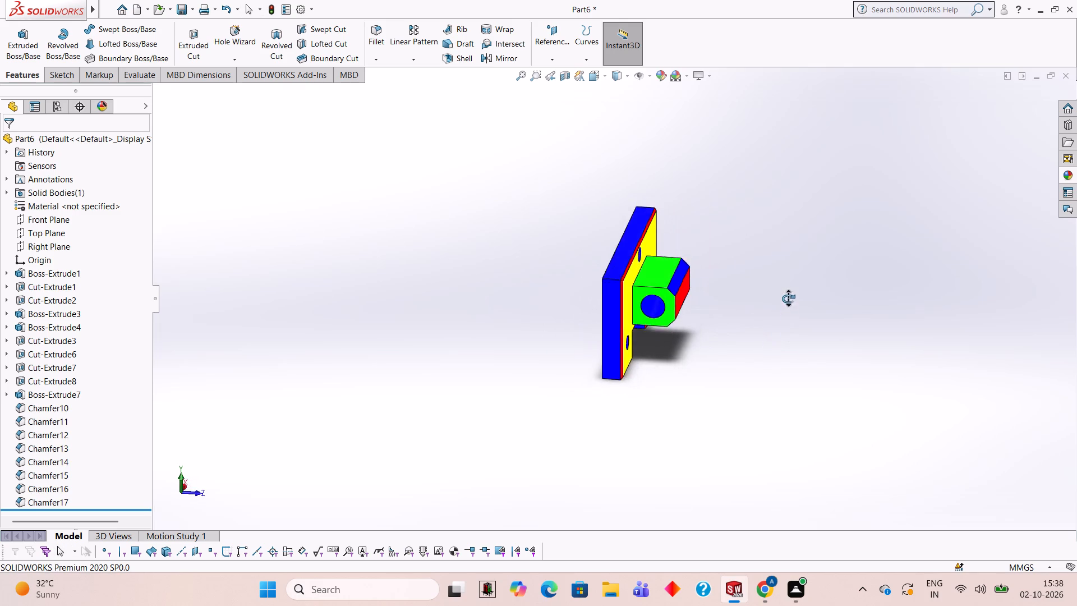
middle_drag(788, 299, 569, 251)
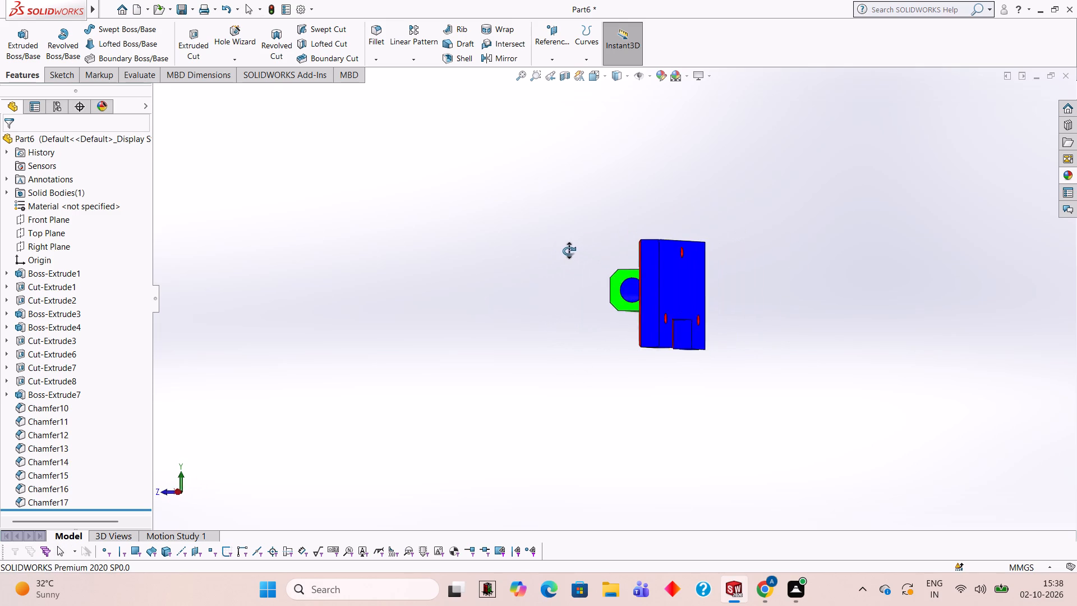
middle_drag(569, 251, 620, 277)
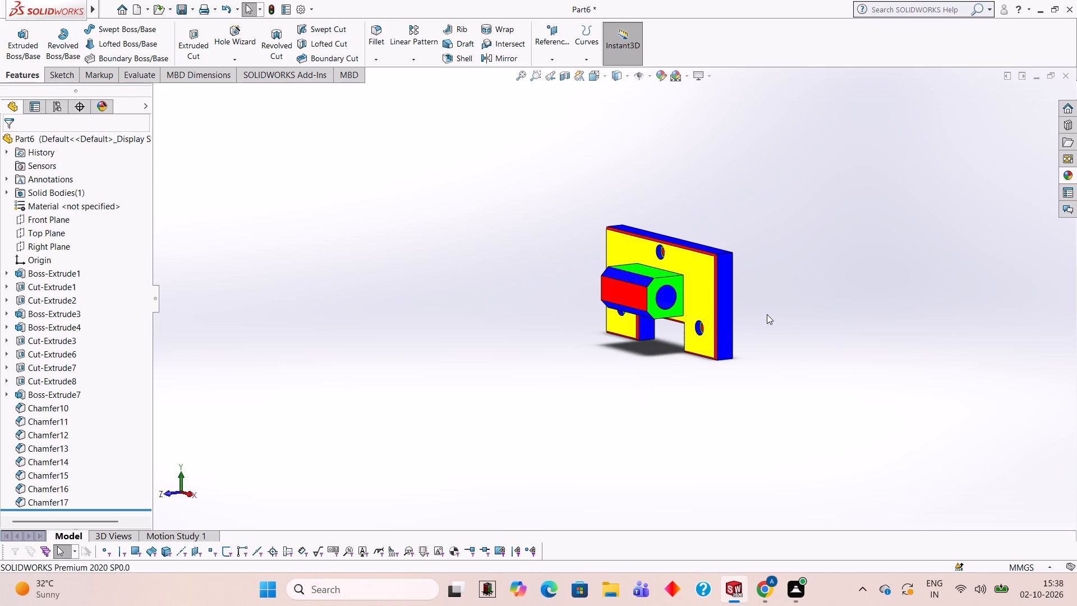
Examine the yellow front face, red chamfers, stepped holes and the boss's bored end up close.
middle_drag(768, 341, 801, 299)
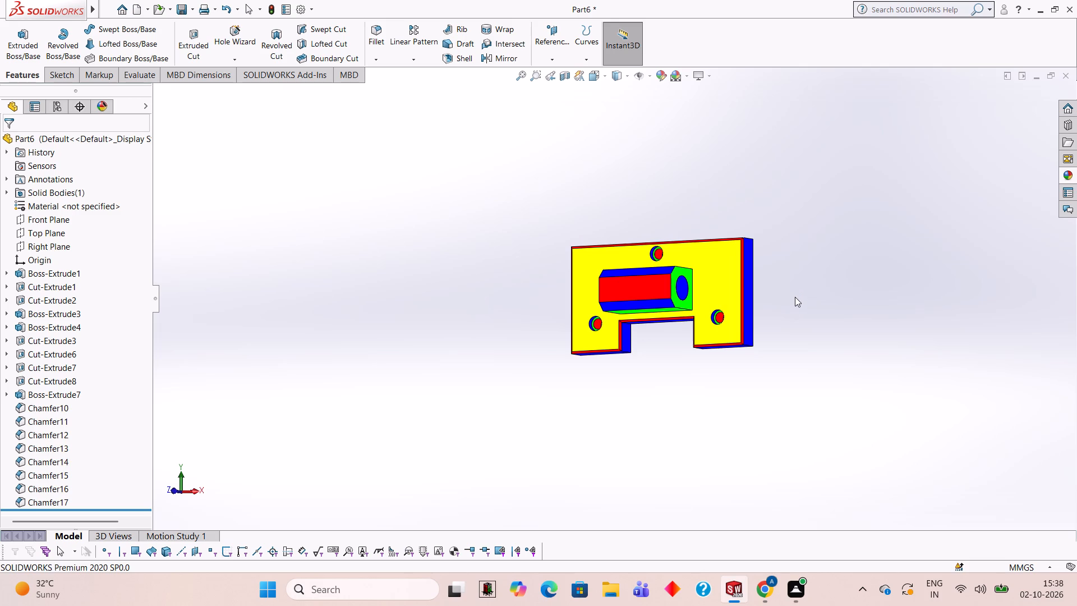
middle_drag(797, 288, 733, 256)
scroll(708, 267, down, 3)
middle_drag(710, 267, 754, 292)
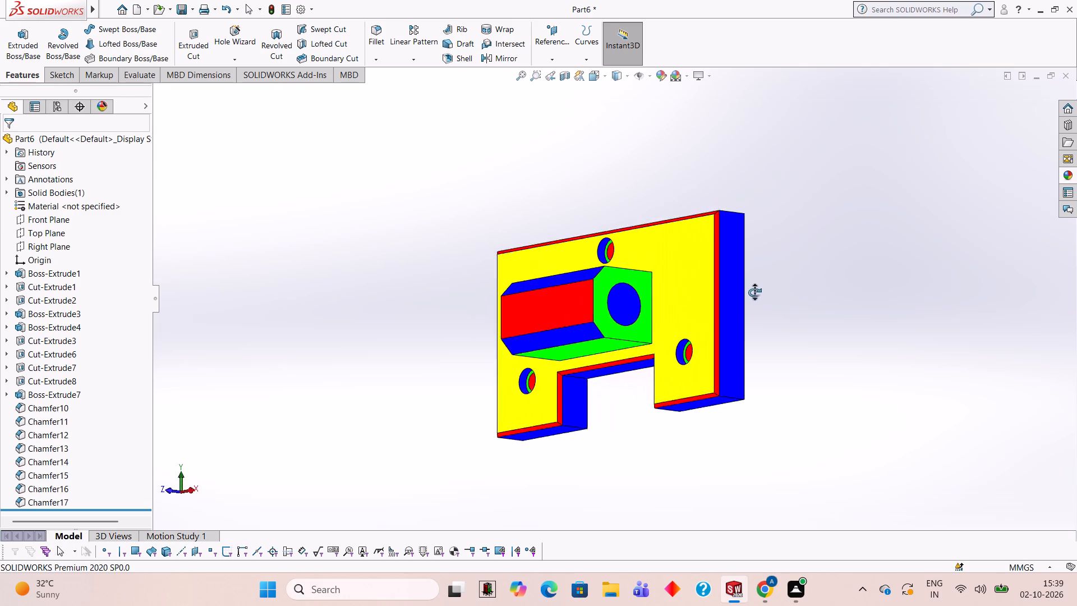
middle_drag(754, 292, 768, 327)
scroll(662, 286, down, 1)
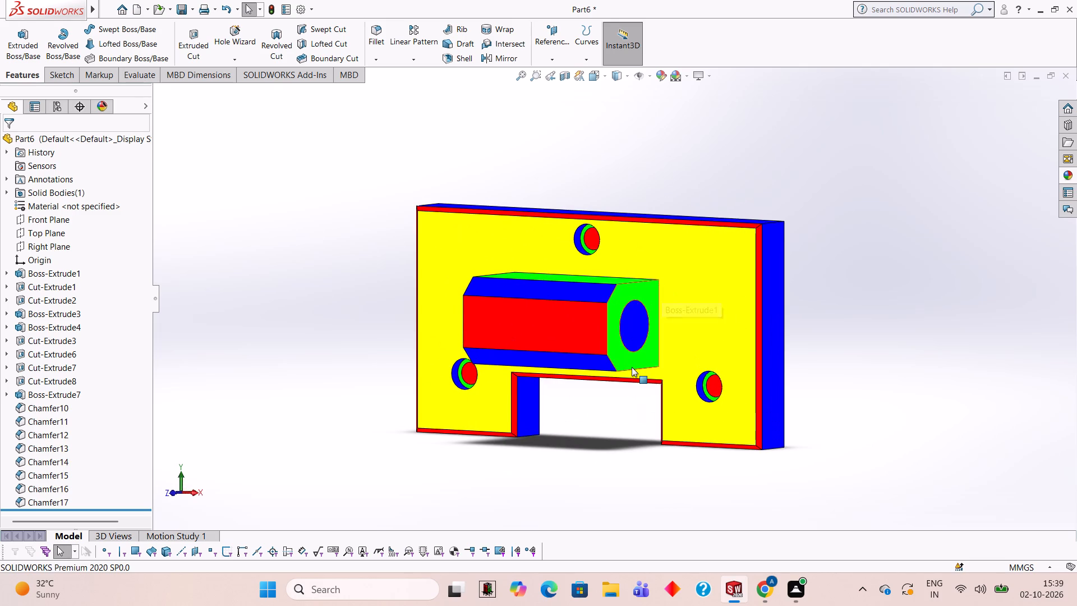
scroll(630, 366, up, 1)
scroll(630, 366, down, 1)
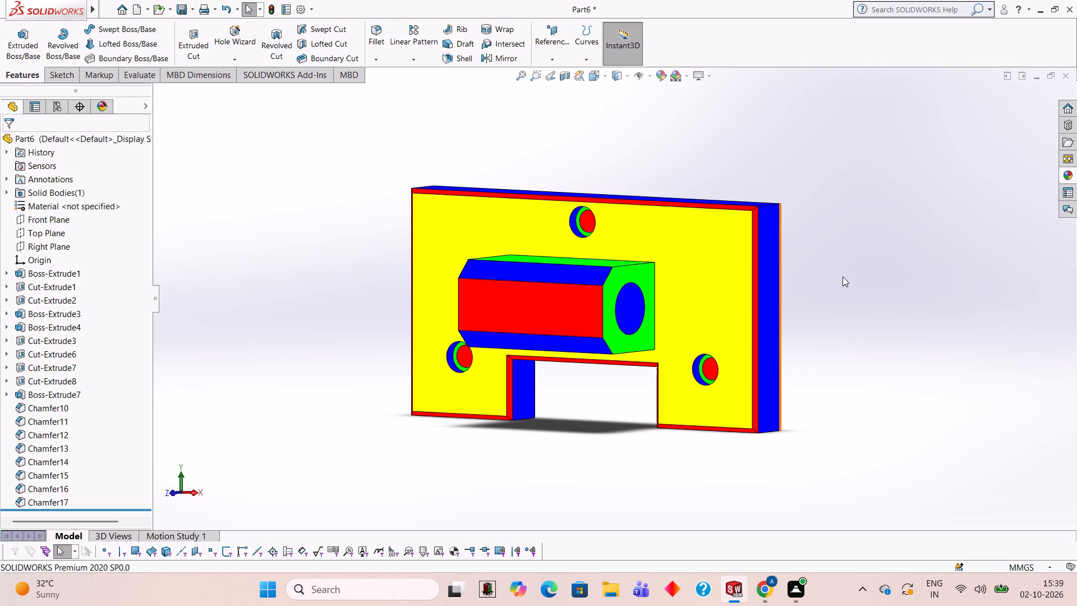
scroll(859, 296, up, 1)
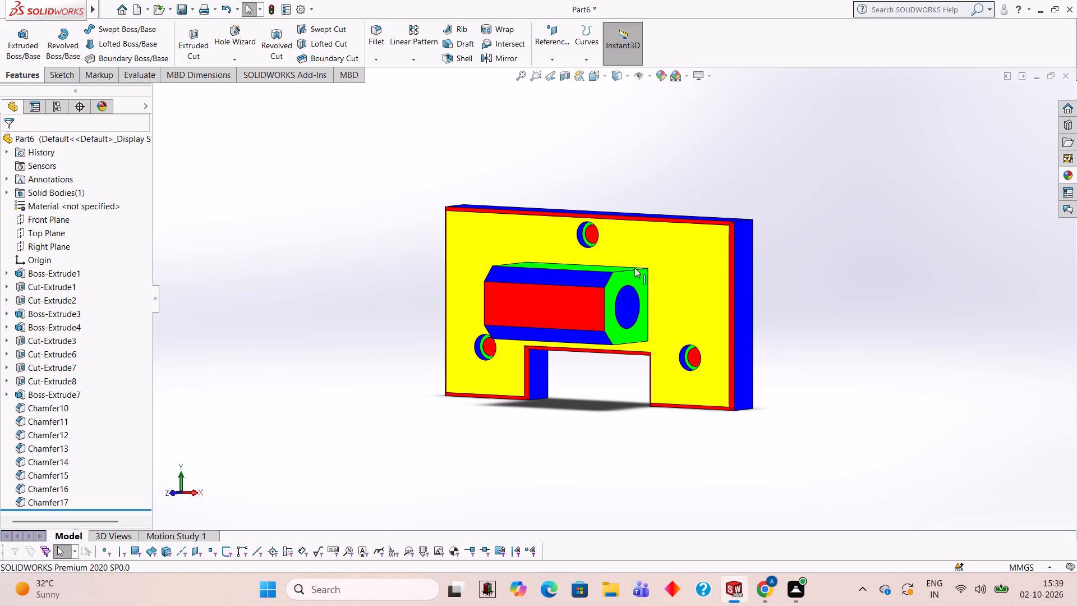
middle_drag(655, 241, 662, 226)
middle_drag(817, 282, 794, 300)
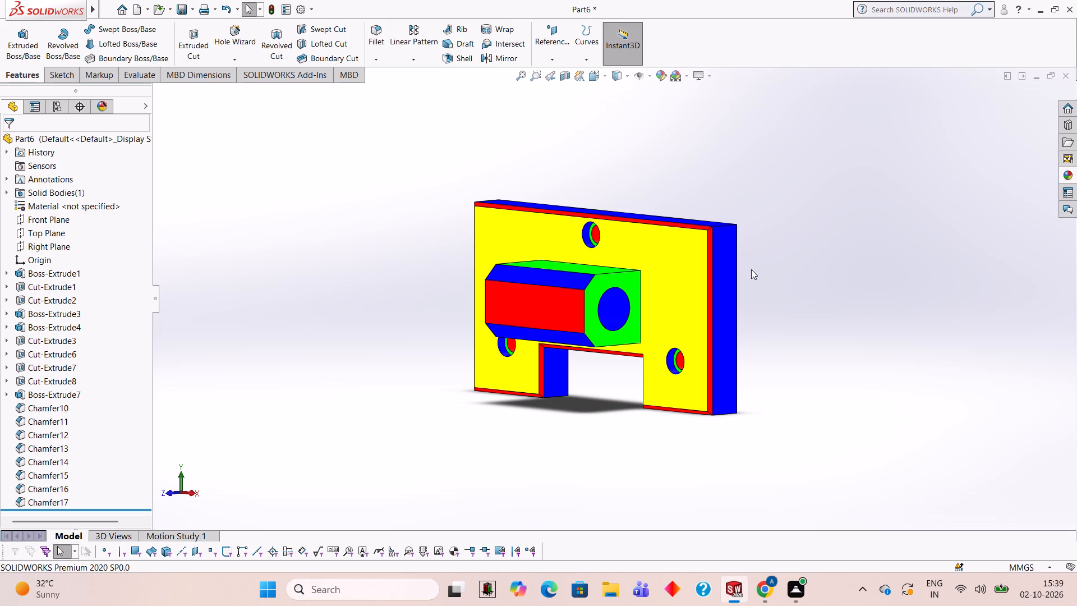
middle_drag(791, 339, 783, 345)
scroll(789, 338, down, 1)
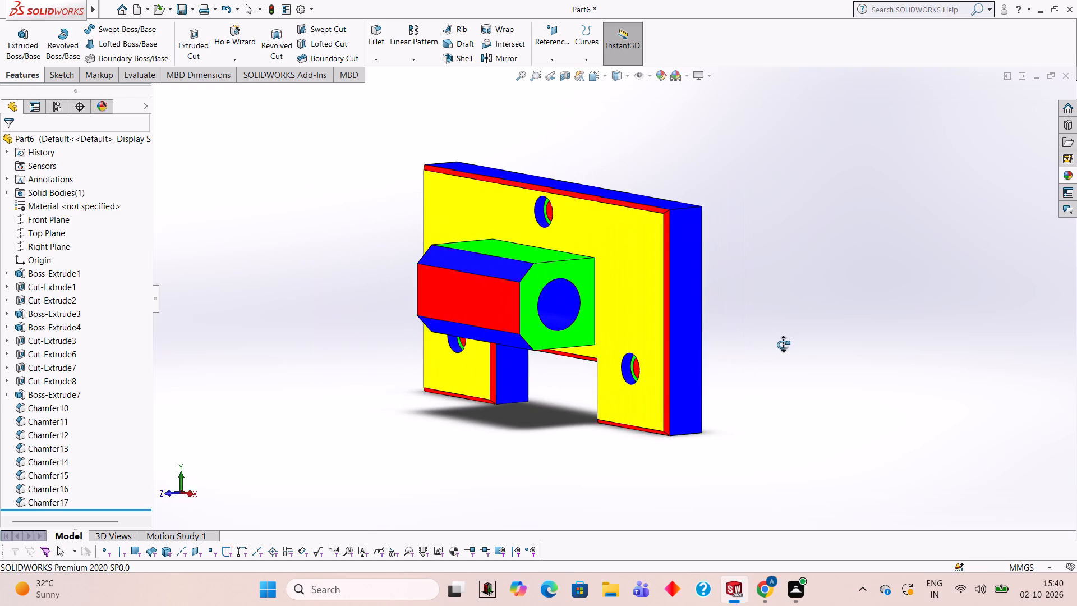
middle_drag(783, 345, 786, 320)
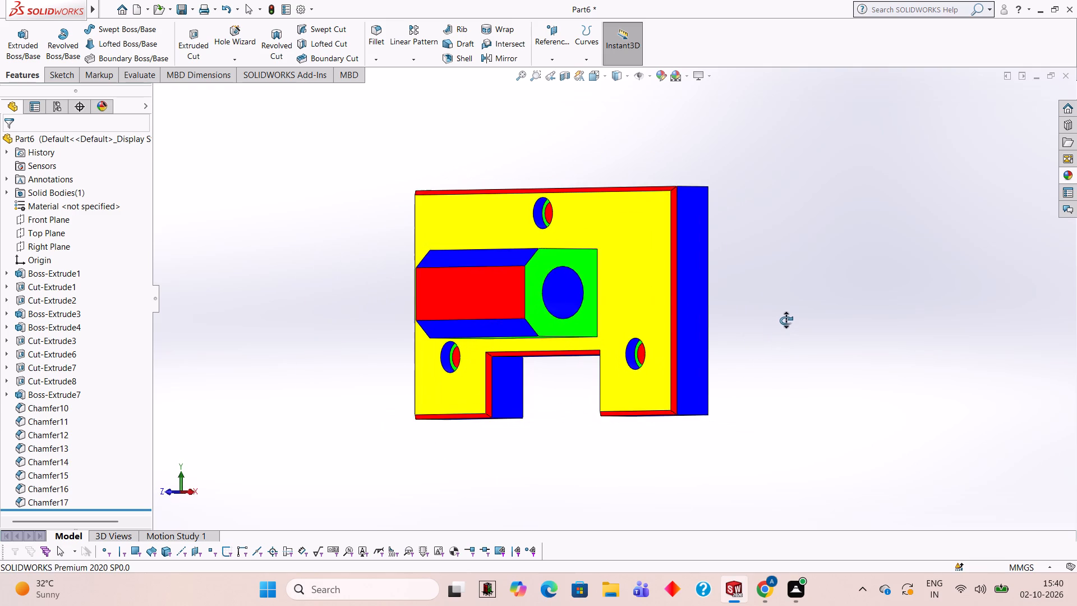
middle_drag(786, 320, 778, 317)
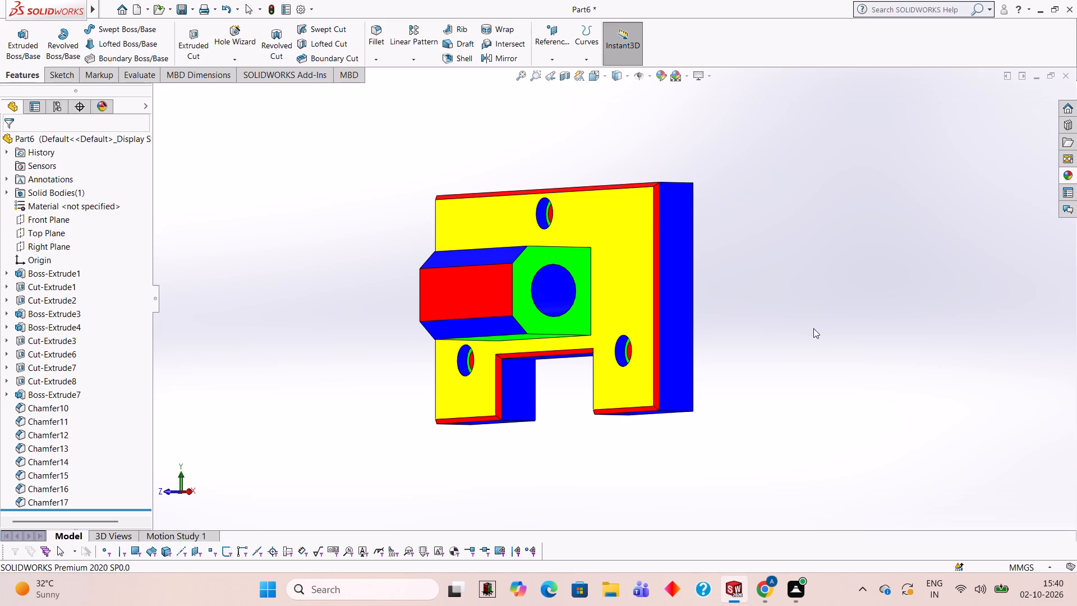
middle_drag(716, 312, 723, 357)
middle_drag(723, 357, 710, 351)
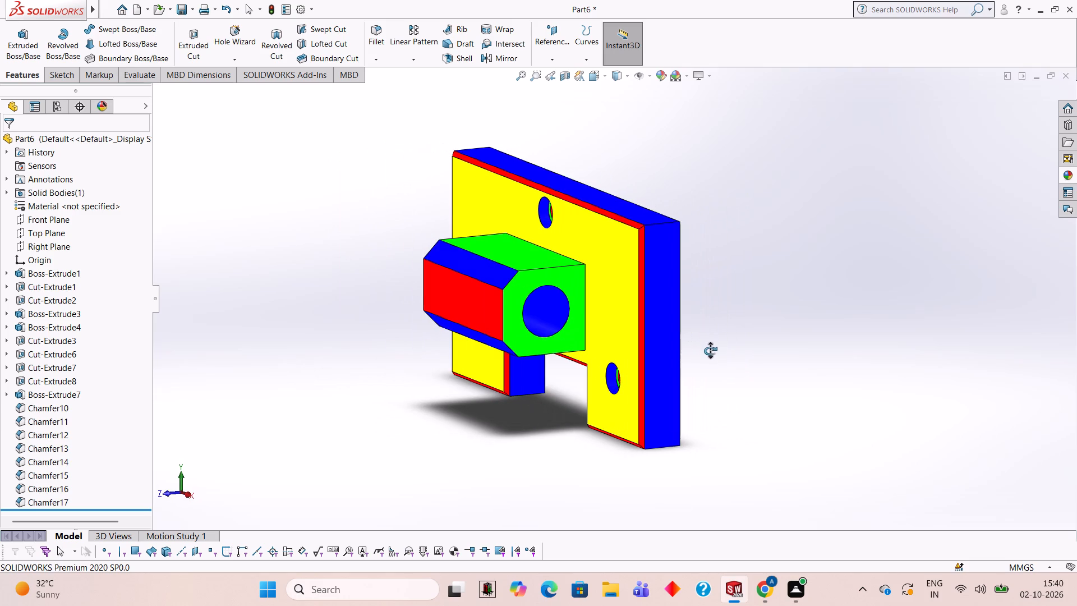
middle_drag(710, 351, 707, 319)
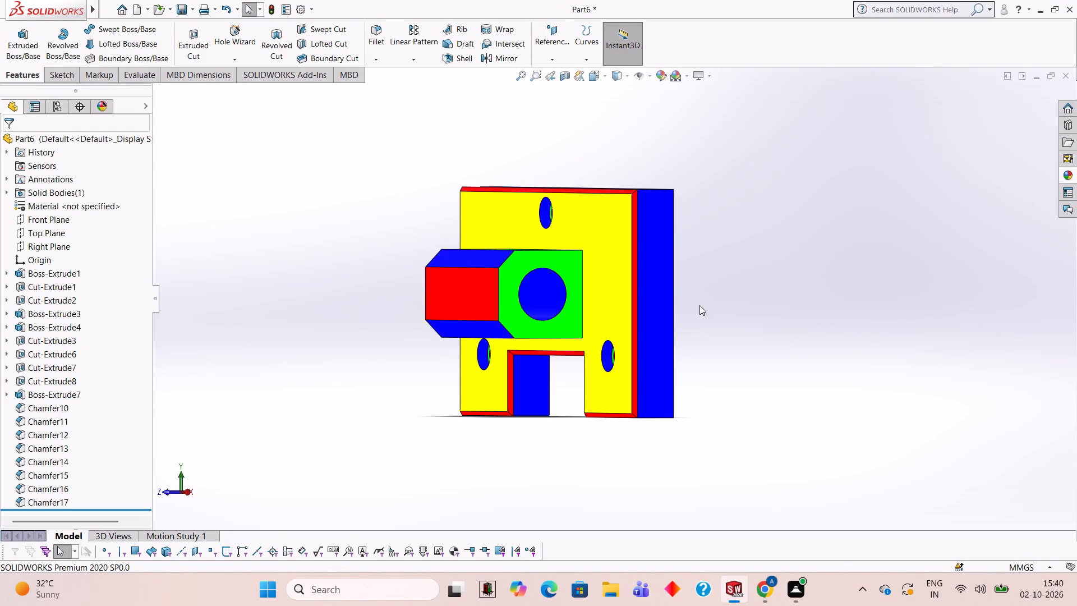
scroll(699, 305, down, 1)
scroll(371, 251, down, 3)
scroll(689, 374, up, 1)
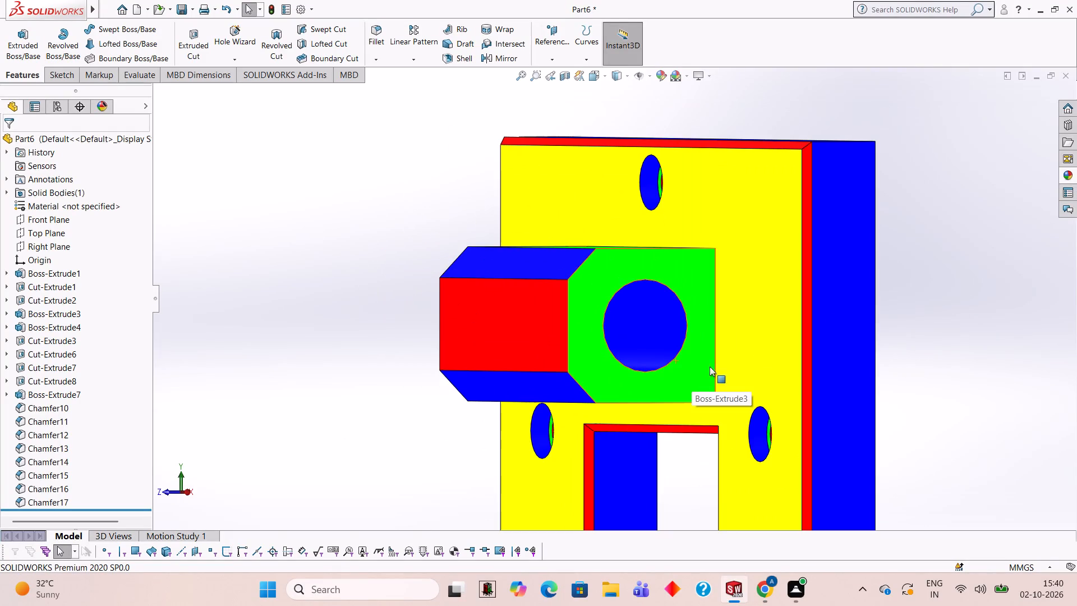
Look through the available LED light appearances, including Red, Blue, Yellow, Green, White and Amber.
click(1074, 176)
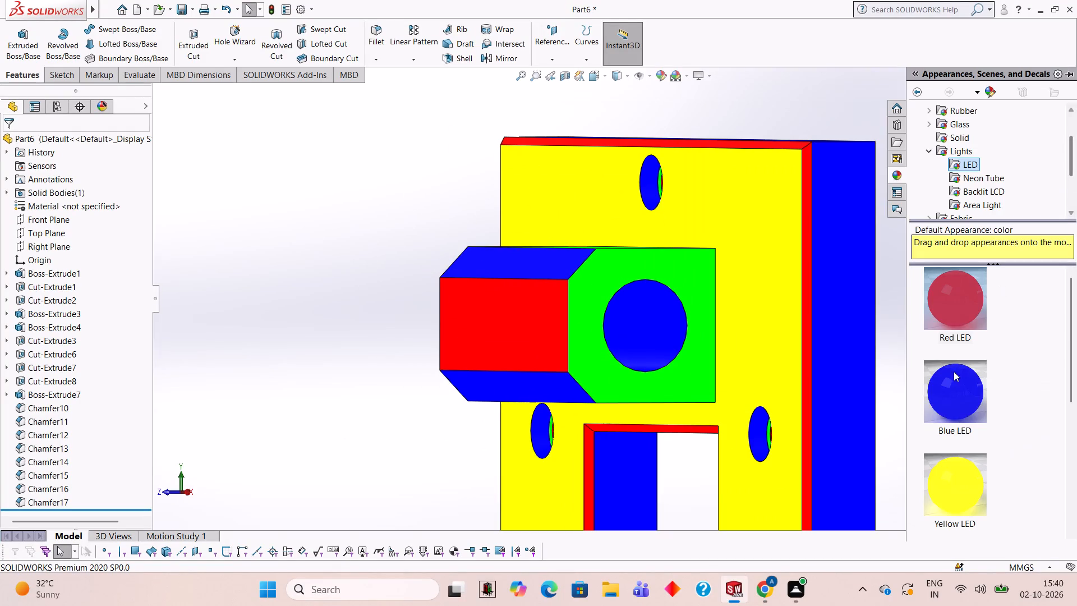
scroll(941, 393, down, 1)
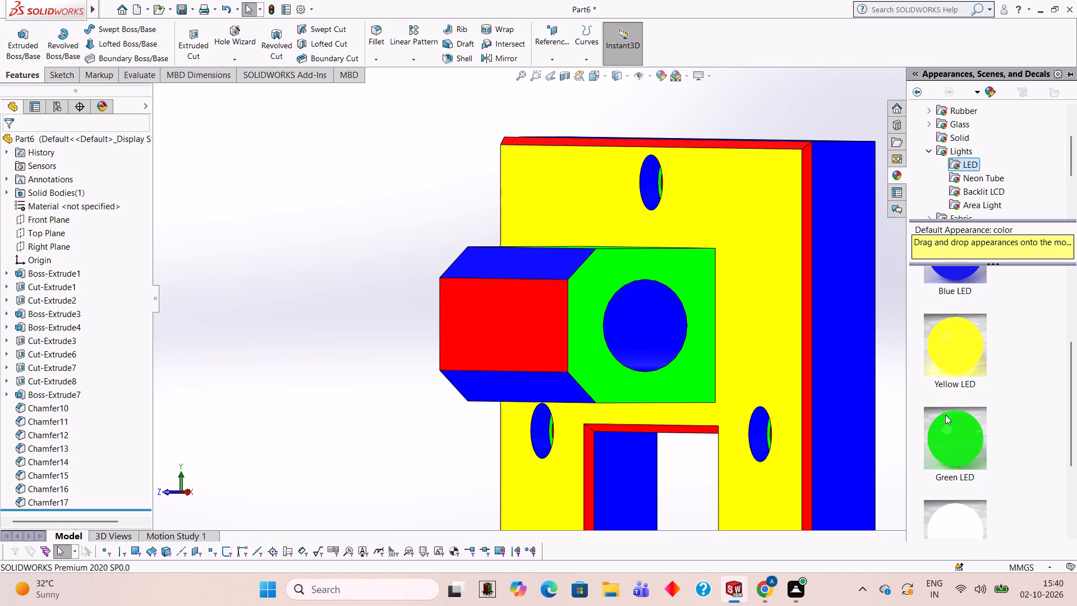
scroll(945, 415, down, 3)
scroll(957, 417, up, 4)
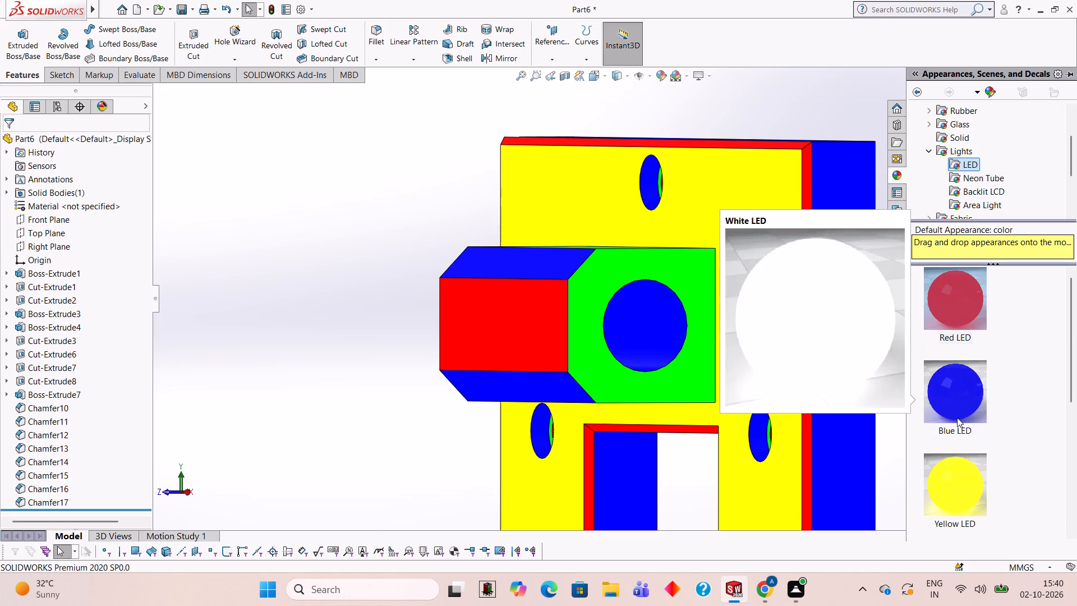
scroll(957, 417, up, 3)
scroll(959, 418, down, 3)
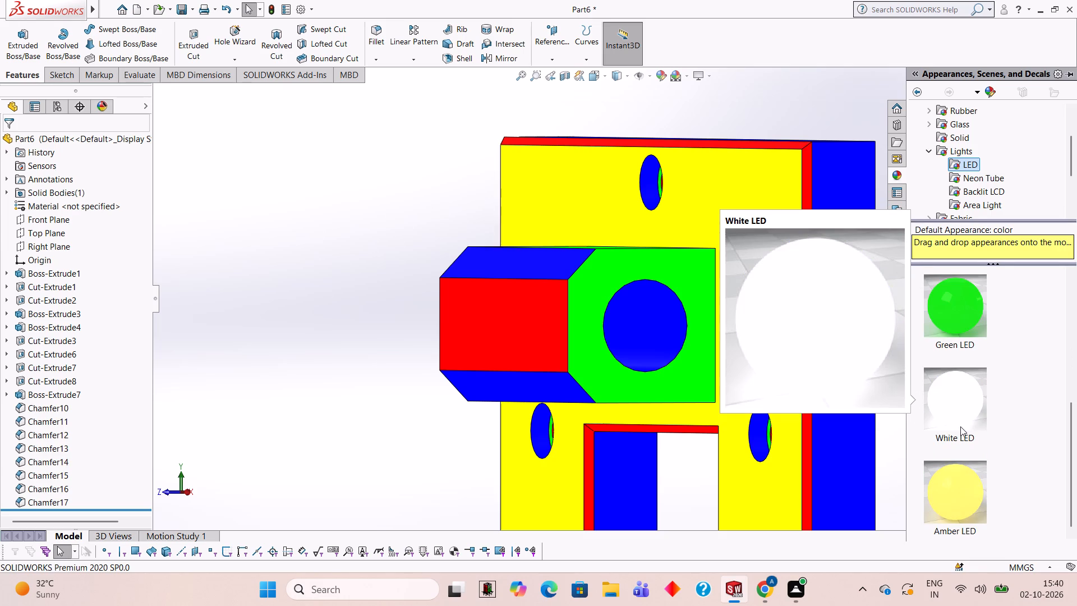
scroll(960, 426, down, 3)
scroll(960, 431, up, 2)
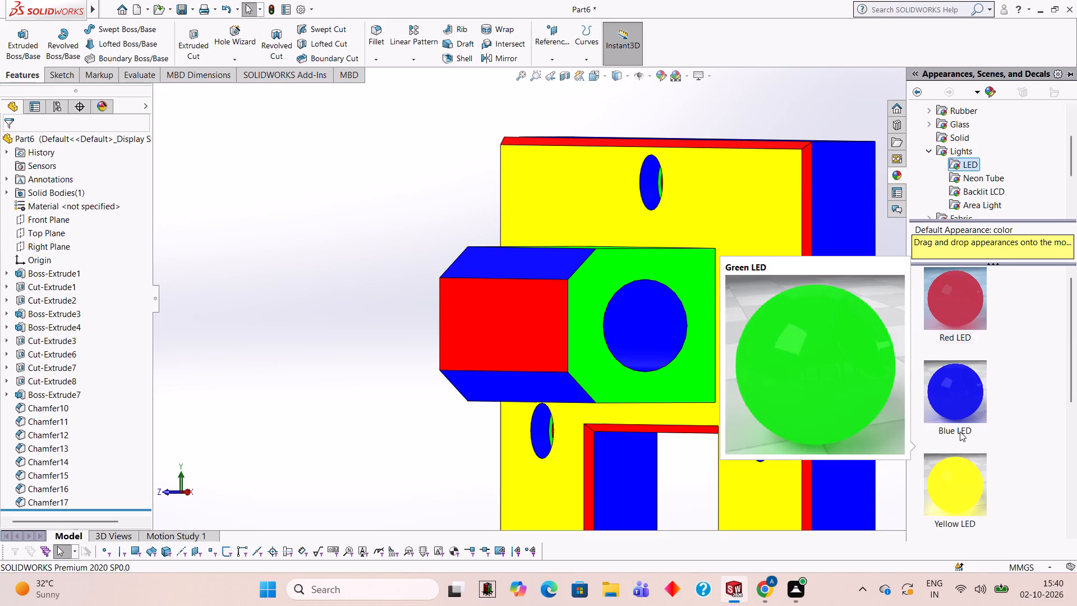
scroll(960, 431, up, 1)
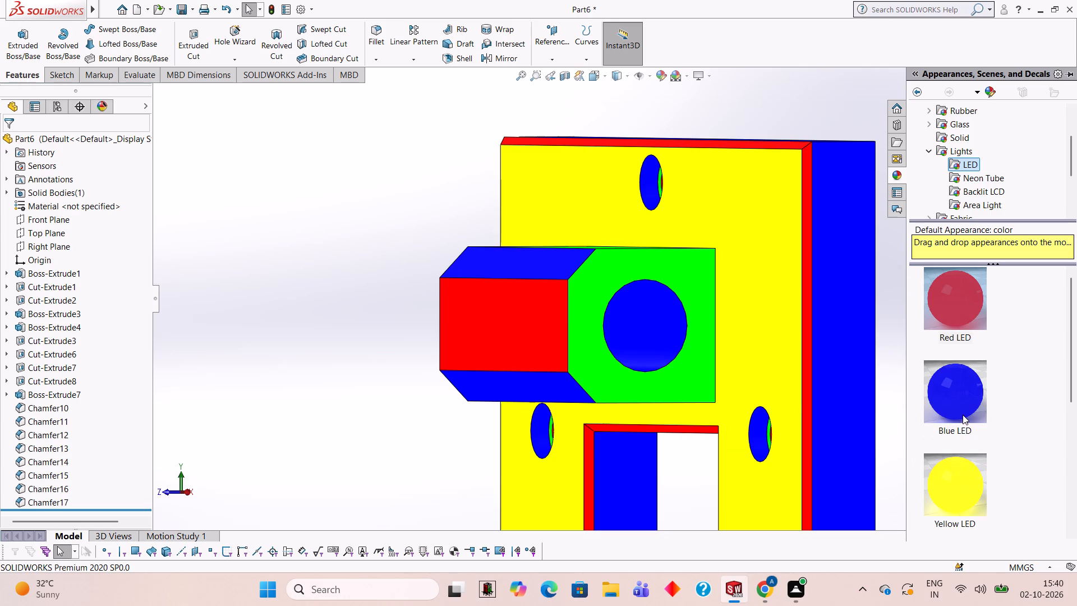
Apply the Red LED appearance to the cylindrical bore through the boss.
scroll(963, 415, up, 3)
scroll(963, 415, down, 5)
scroll(963, 415, up, 5)
scroll(963, 415, down, 5)
scroll(963, 415, up, 5)
scroll(963, 415, down, 5)
scroll(963, 415, up, 3)
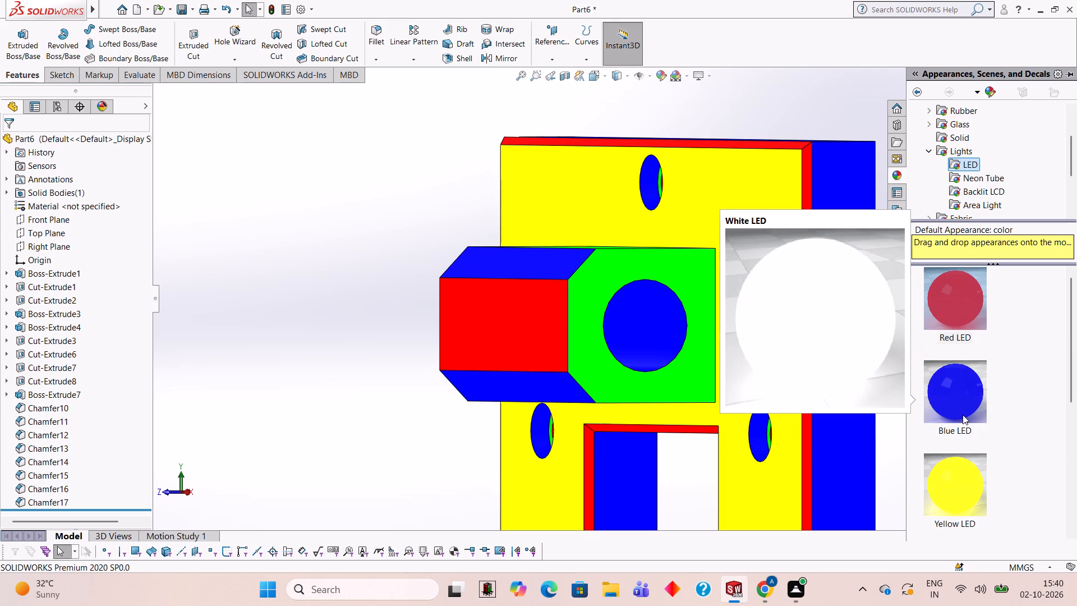
scroll(963, 415, up, 2)
drag(954, 285, 652, 320)
click(652, 320)
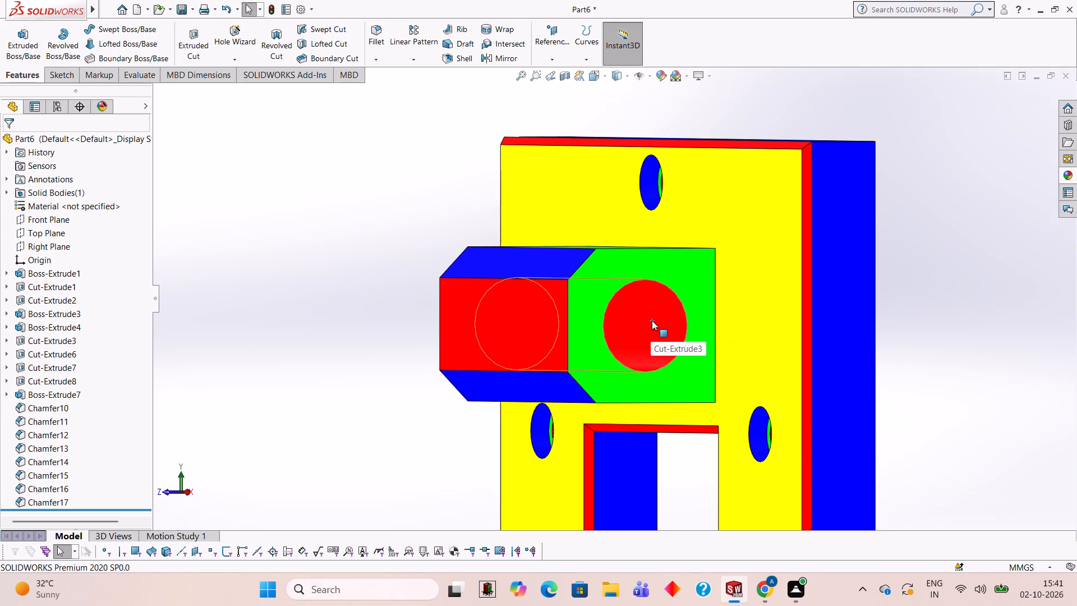
Inspect the recoloured boss bore and the plate's face colours from both ends, the back and the front.
scroll(652, 320, up, 6)
middle_drag(714, 355, 752, 327)
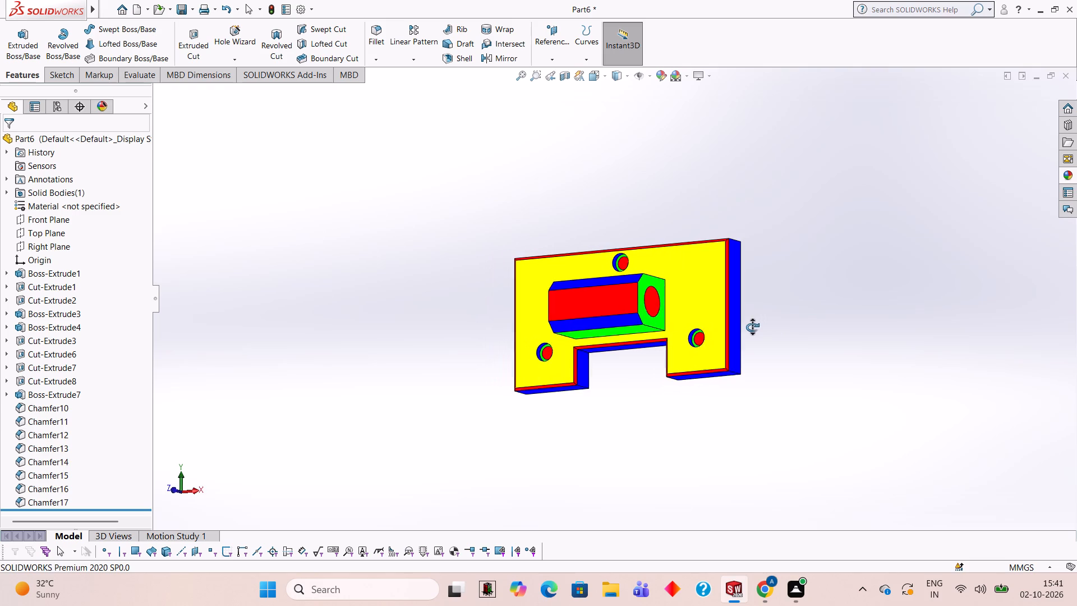
middle_drag(752, 327, 740, 335)
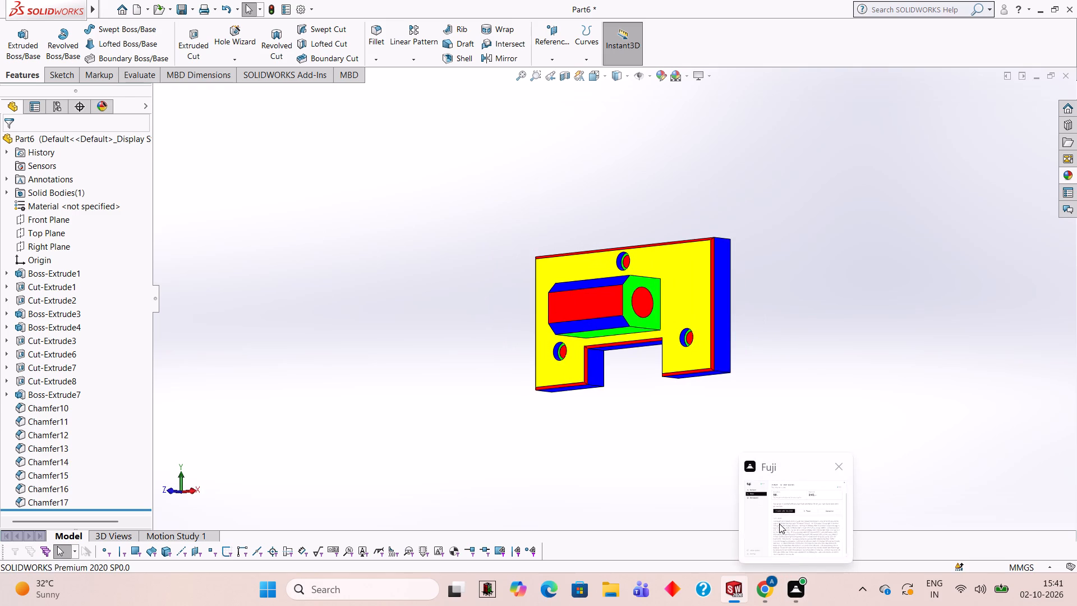
middle_drag(758, 317, 859, 365)
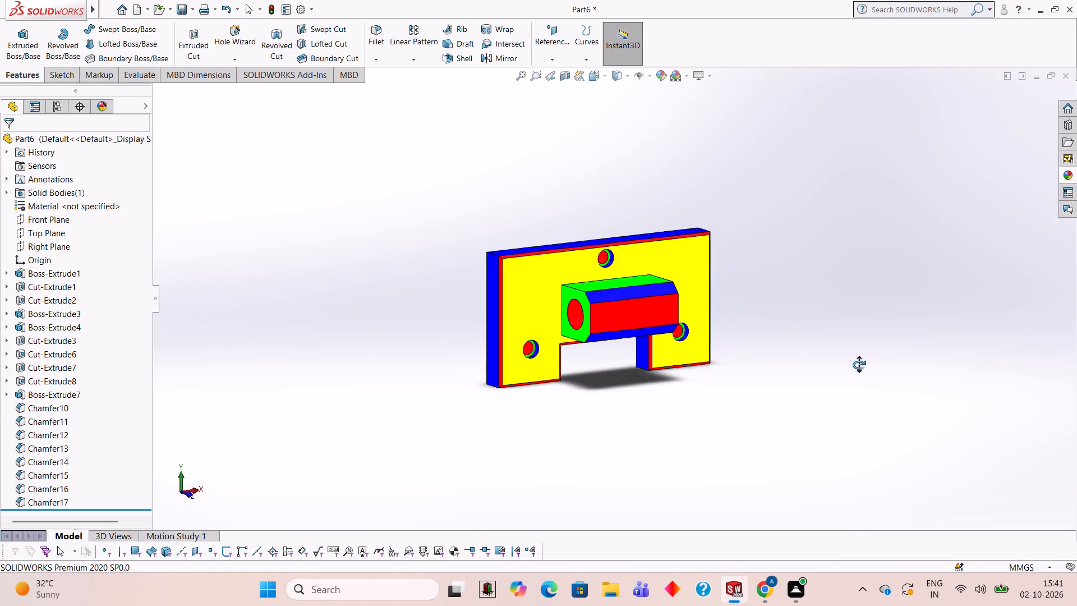
middle_drag(859, 365, 517, 312)
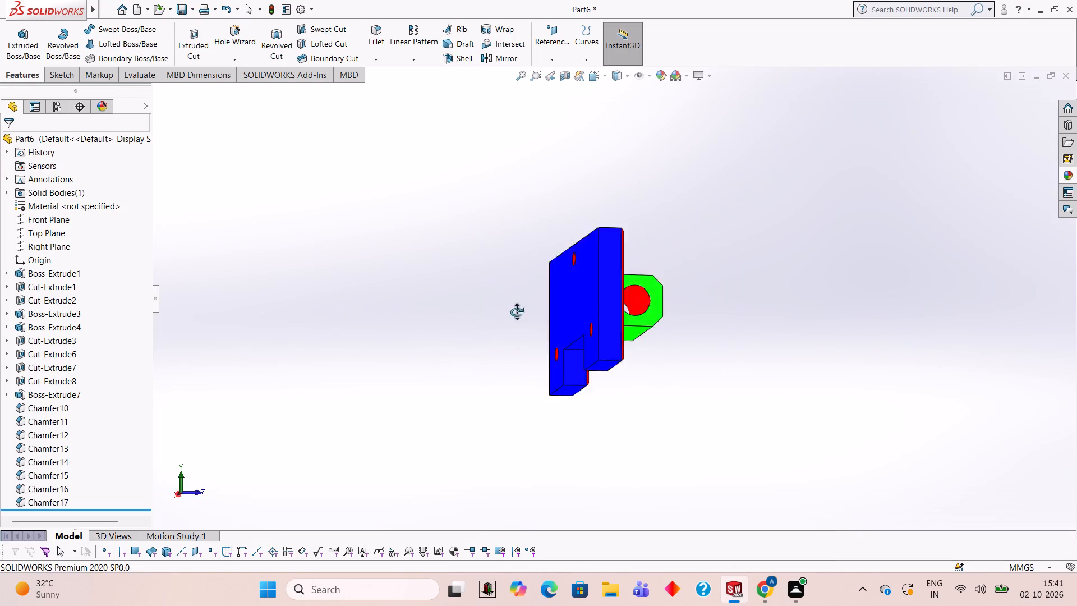
middle_drag(517, 312, 774, 238)
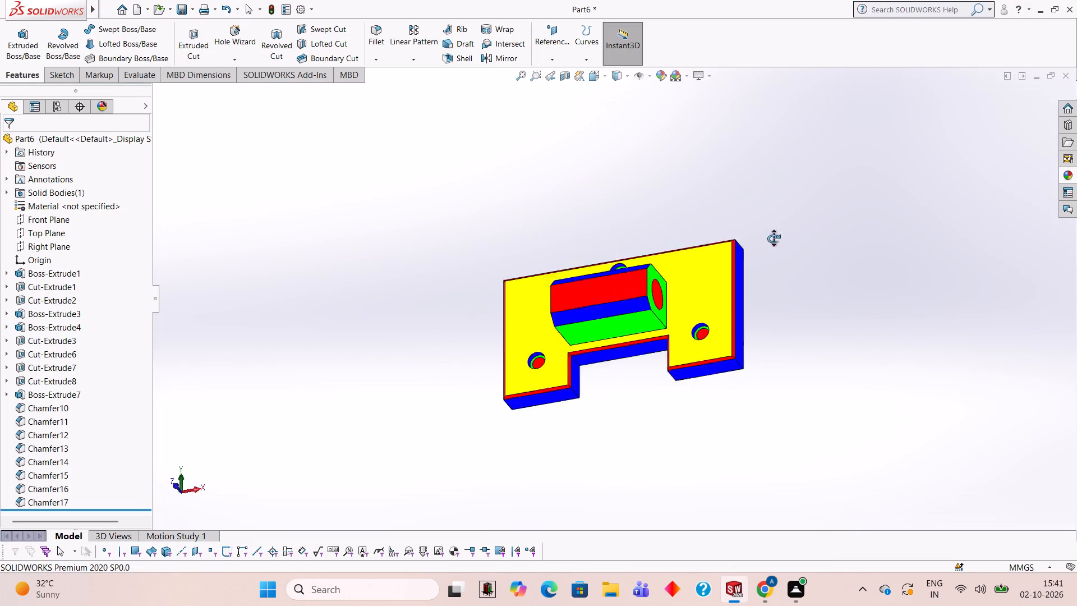
middle_drag(774, 238, 753, 344)
middle_drag(762, 339, 762, 388)
middle_click(762, 388)
middle_drag(770, 384, 801, 355)
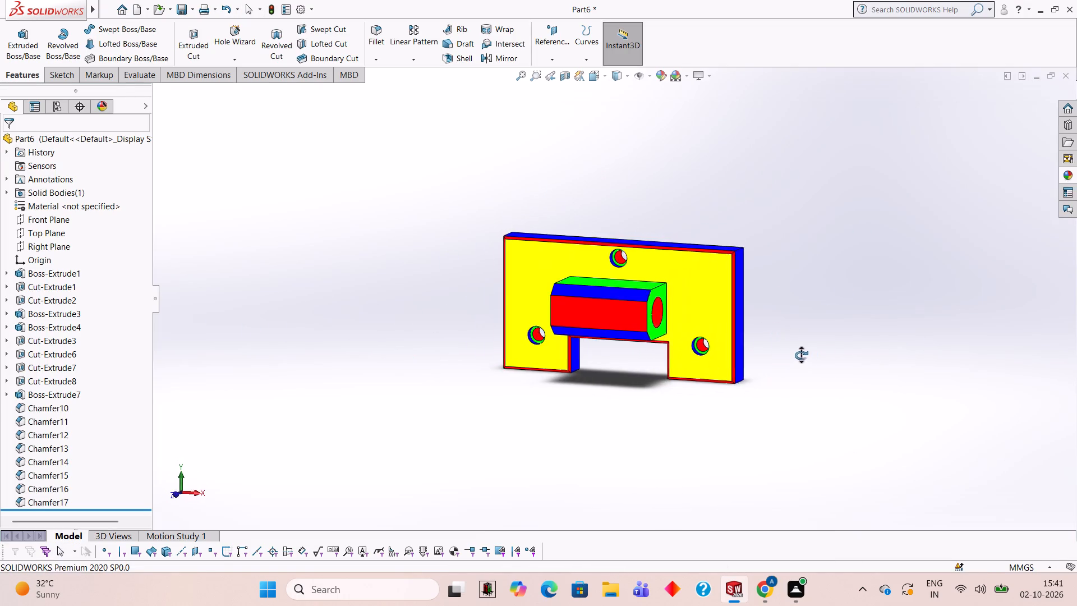
middle_drag(801, 355, 767, 336)
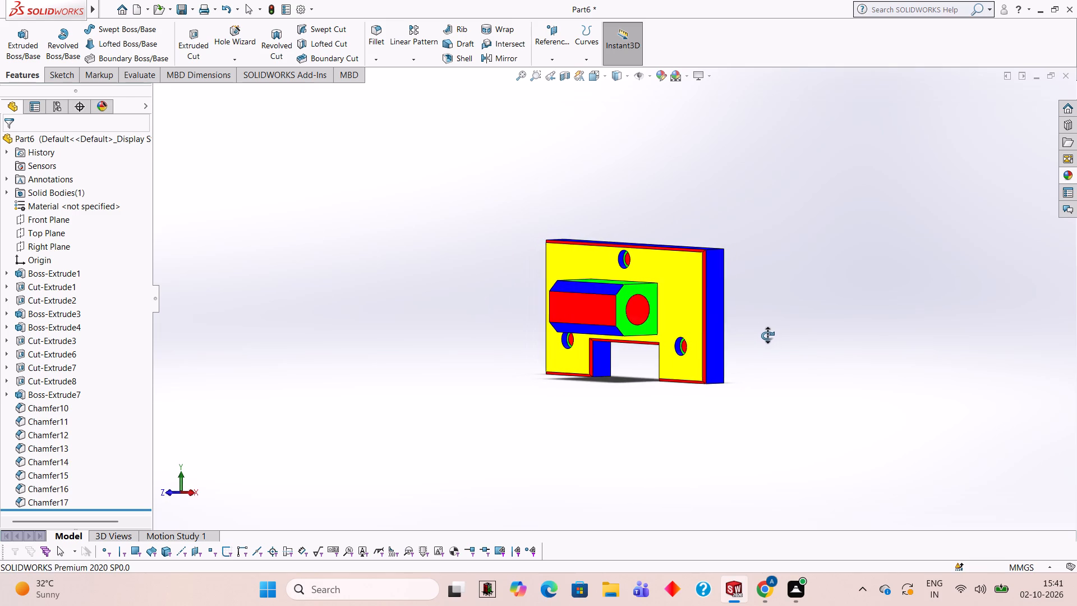
middle_drag(767, 336, 767, 336)
middle_click(767, 336)
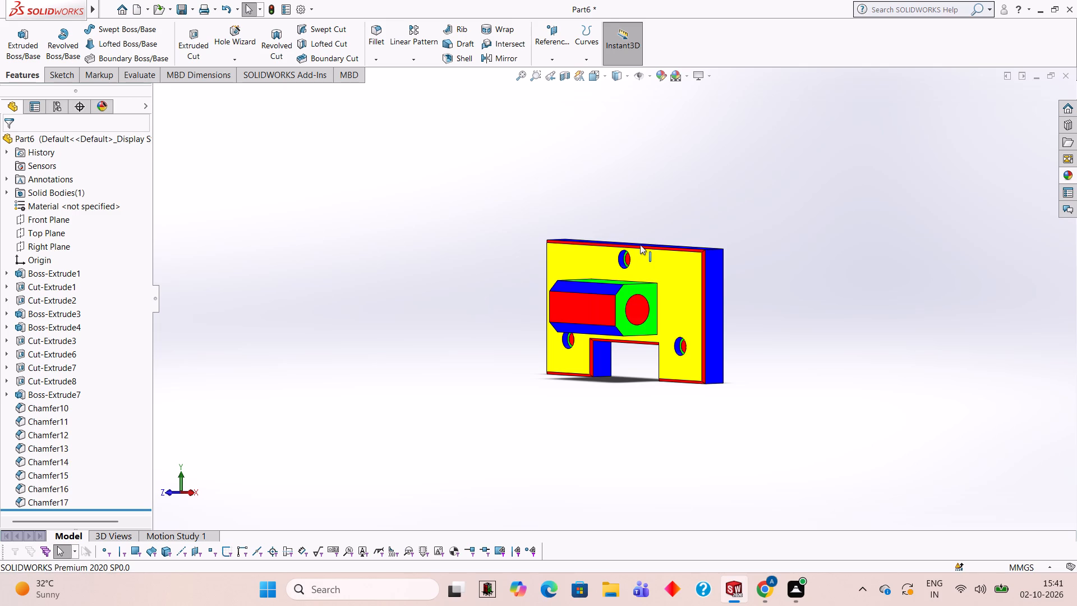
Examine the bored boss, stepped holes and red chamfers up close from the front and the boss's end.
scroll(646, 261, down, 2)
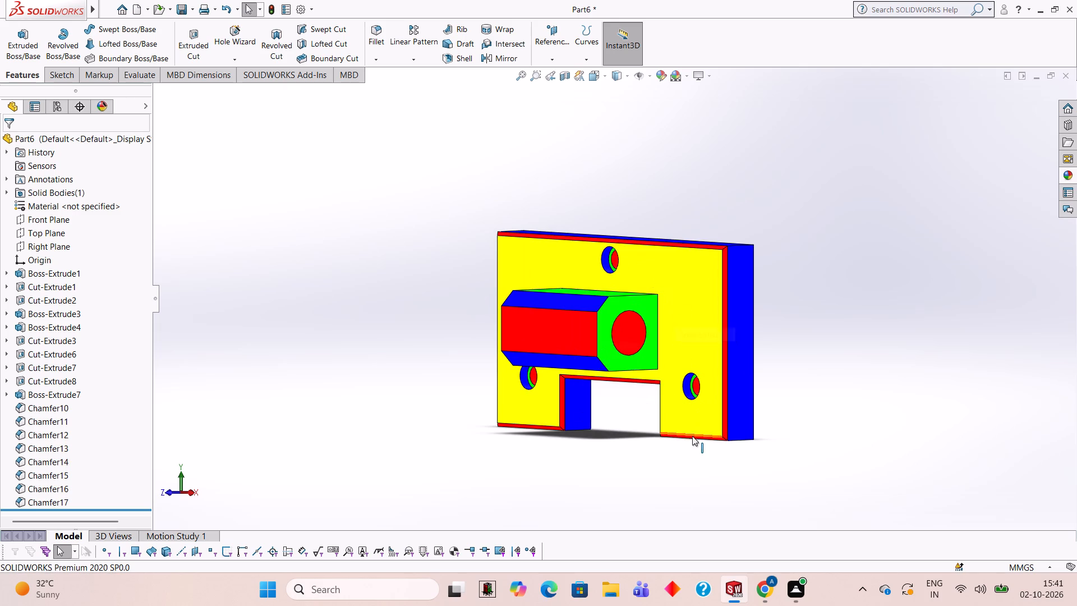
scroll(684, 432, down, 1)
scroll(697, 377, down, 1)
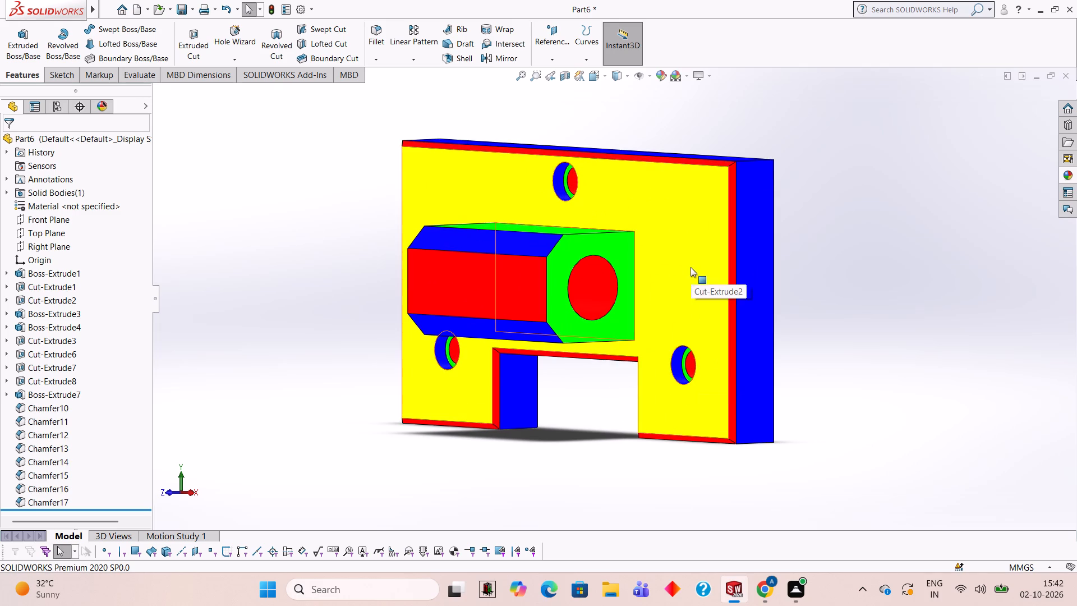
scroll(686, 150, down, 1)
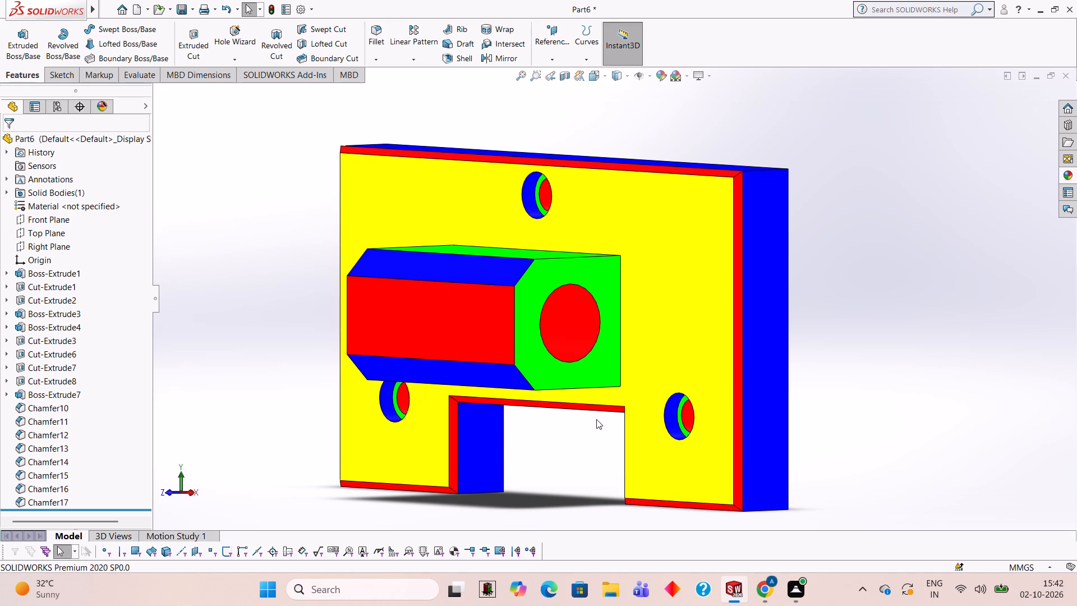
middle_drag(834, 401, 797, 384)
middle_drag(797, 384, 862, 389)
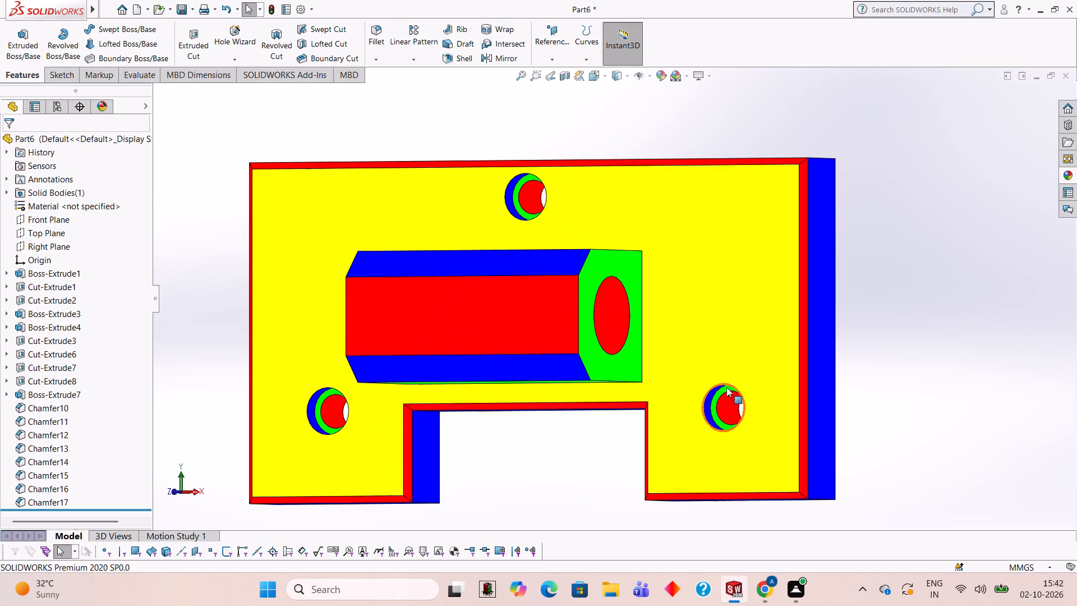
scroll(726, 387, up, 2)
middle_drag(726, 315, 652, 333)
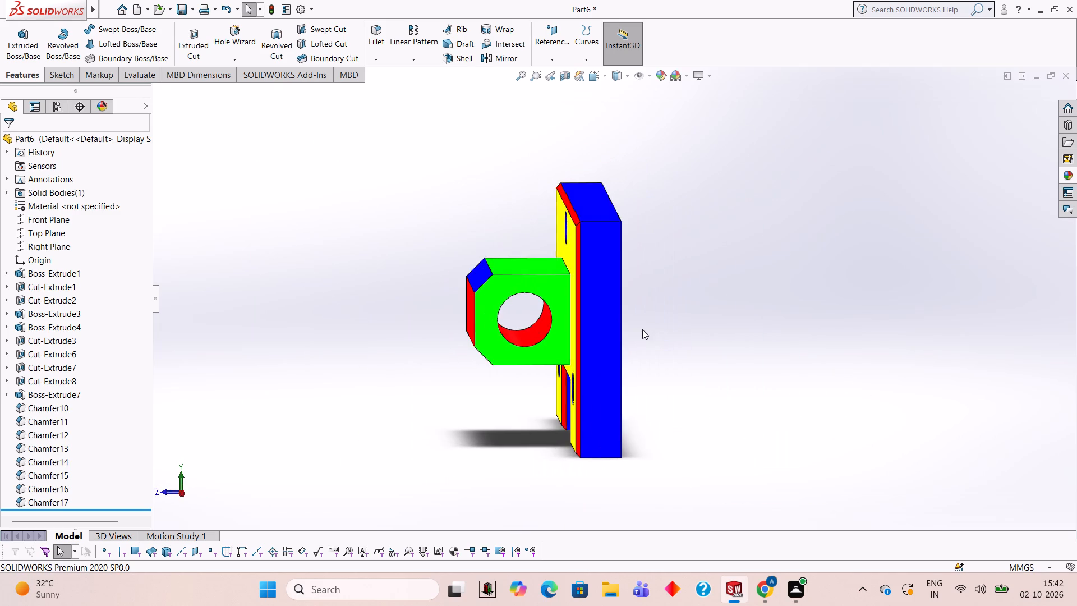
middle_drag(644, 329, 739, 334)
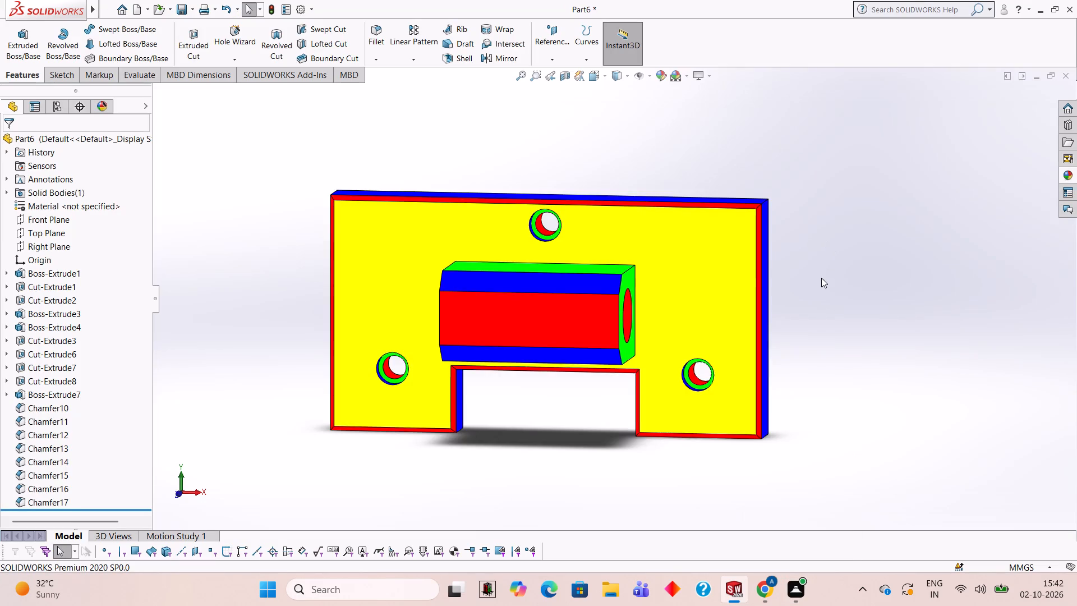
scroll(821, 278, up, 2)
middle_drag(821, 278, 827, 201)
middle_drag(827, 201, 820, 240)
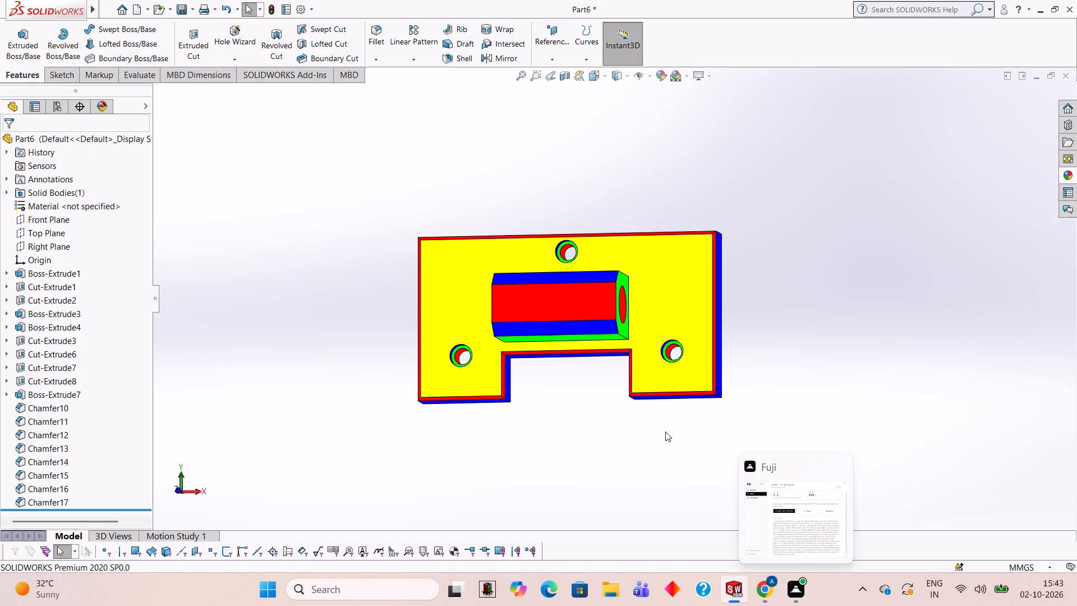
Examine the colours of the notched underside, the boss's lower faces and the front face.
middle_drag(670, 433, 668, 348)
middle_drag(549, 328, 554, 329)
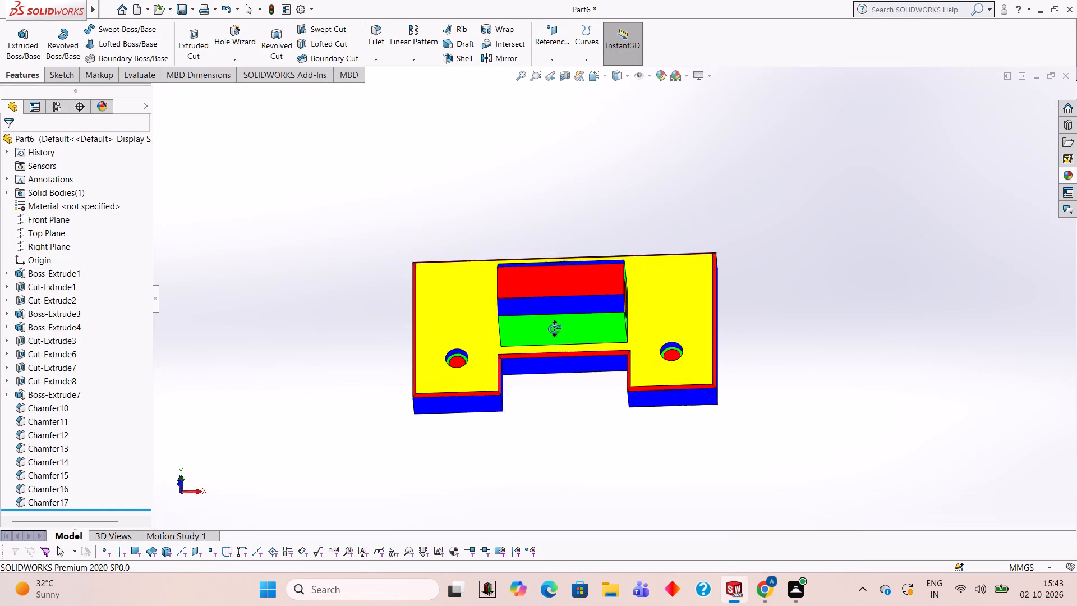
middle_drag(554, 329, 590, 280)
middle_drag(570, 348, 553, 297)
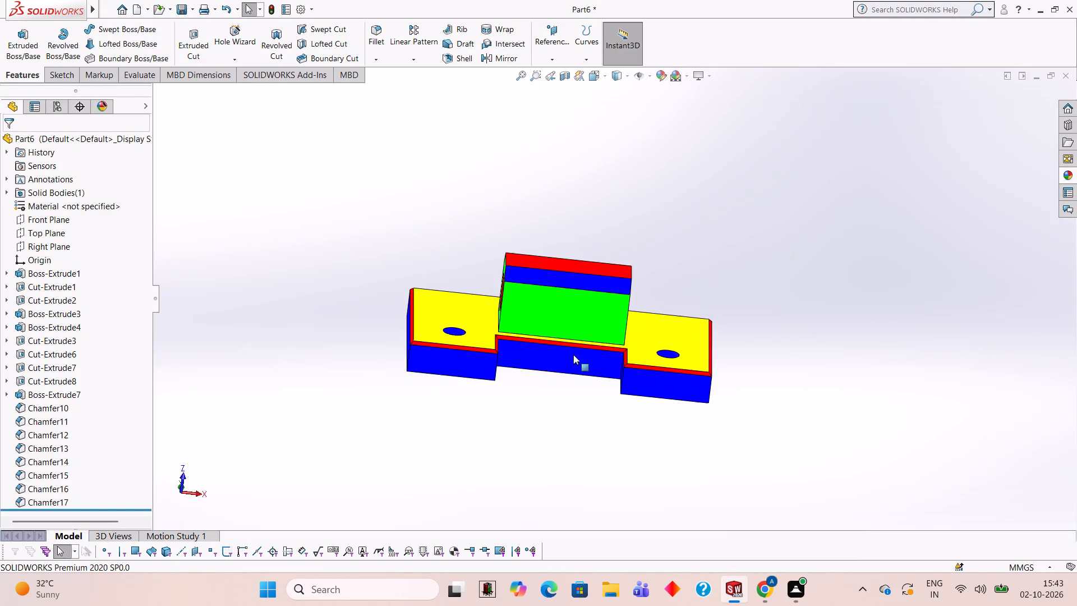
middle_drag(570, 353, 564, 303)
middle_drag(560, 302, 555, 300)
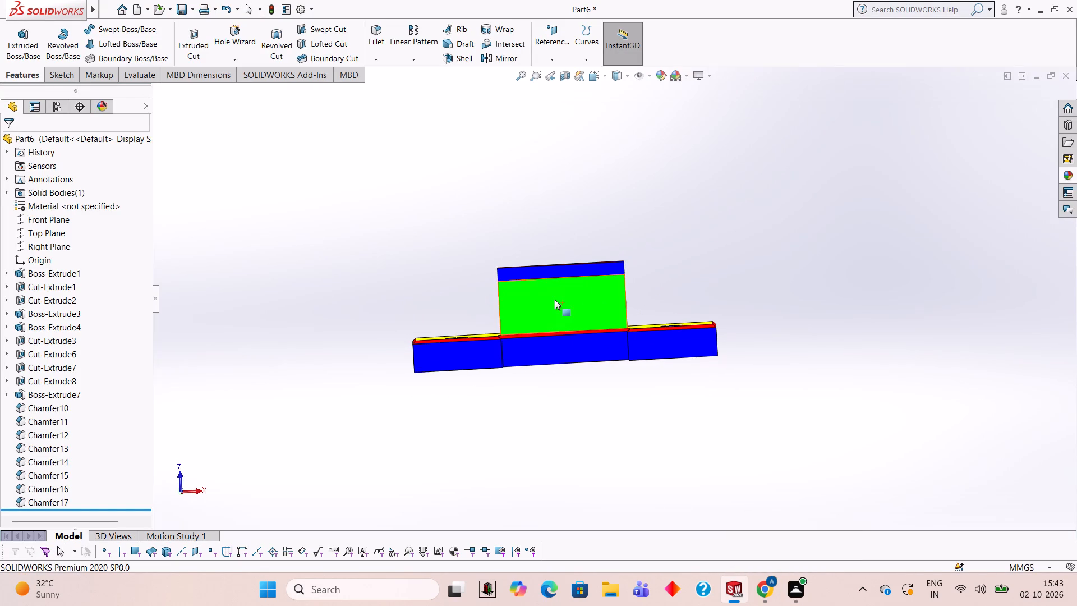
scroll(587, 205, down, 1)
middle_drag(587, 204, 599, 237)
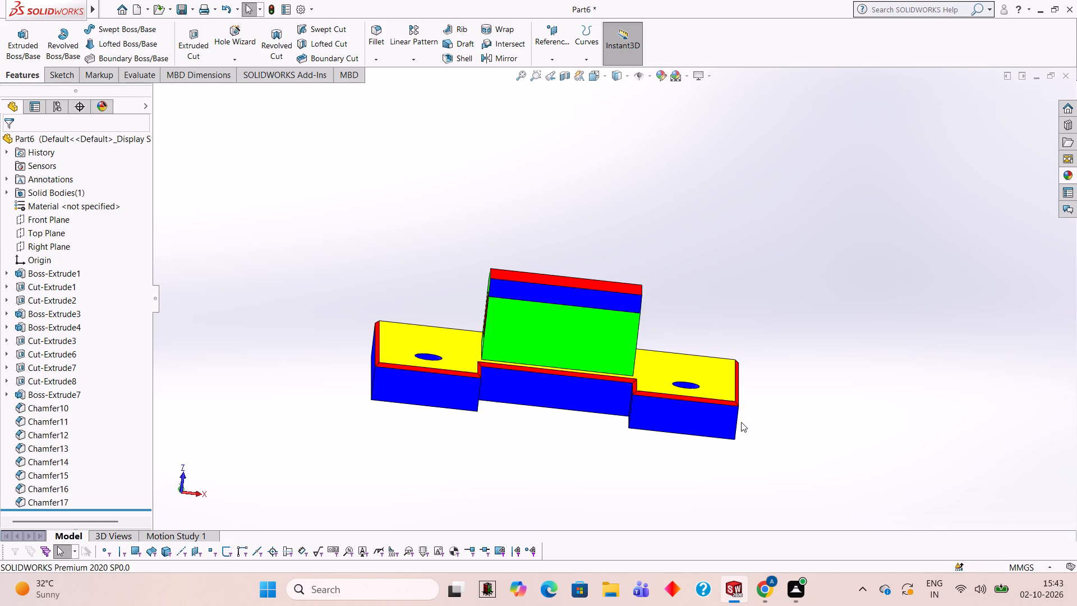
scroll(561, 394, up, 2)
middle_drag(561, 394, 559, 490)
middle_drag(560, 380, 559, 473)
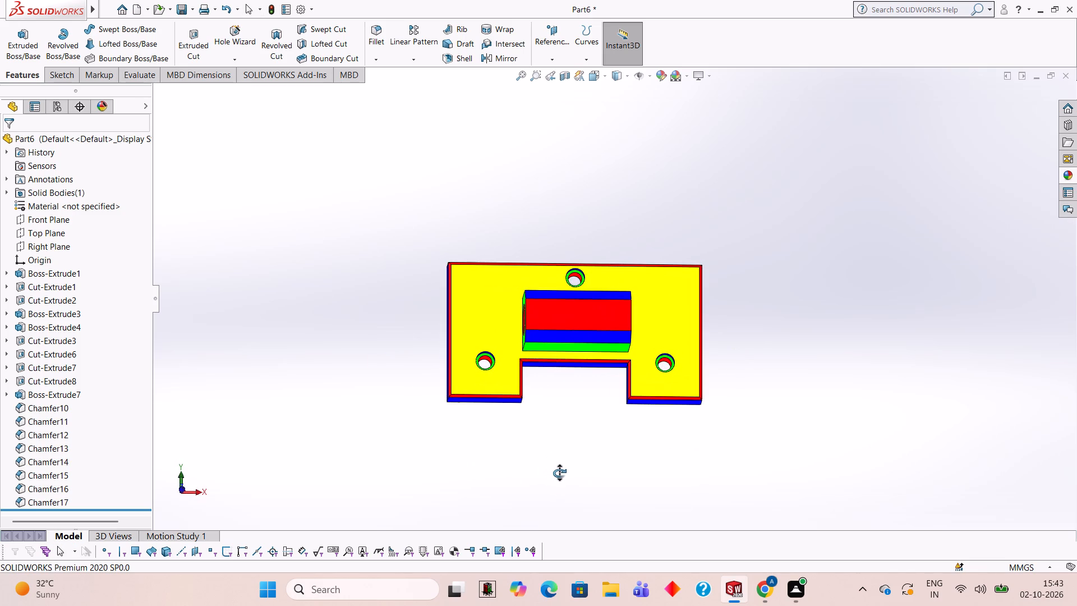
middle_drag(559, 473, 563, 461)
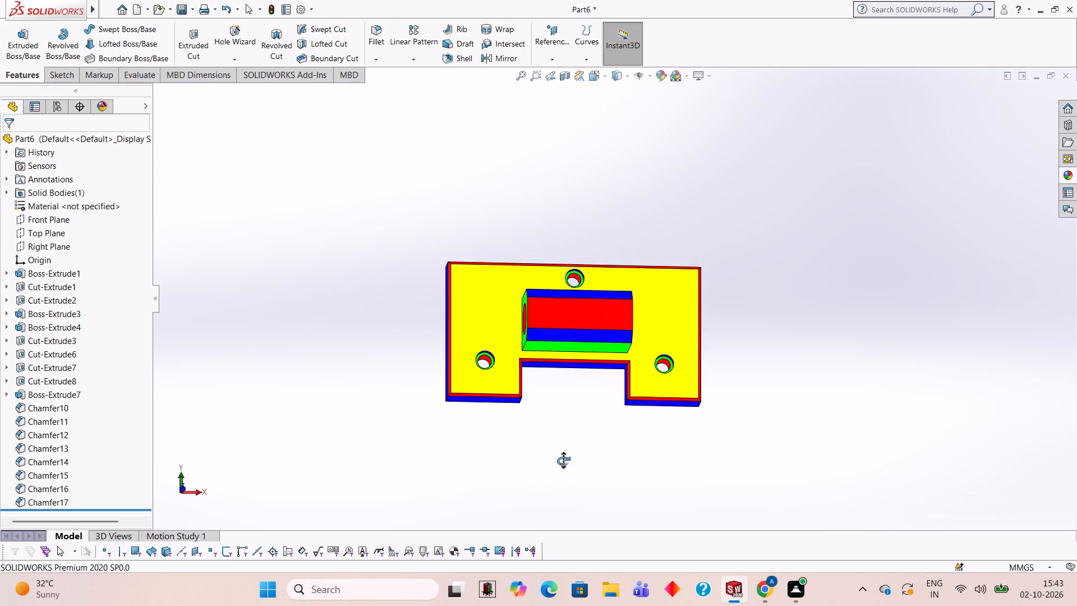
middle_drag(563, 461, 549, 371)
middle_drag(556, 375, 565, 379)
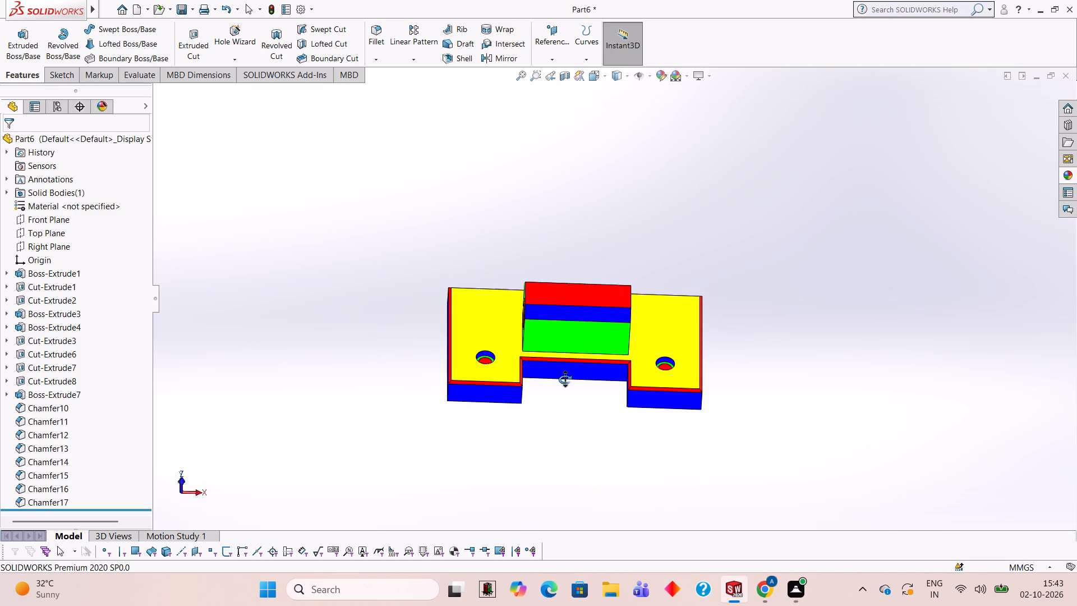
middle_drag(565, 379, 563, 379)
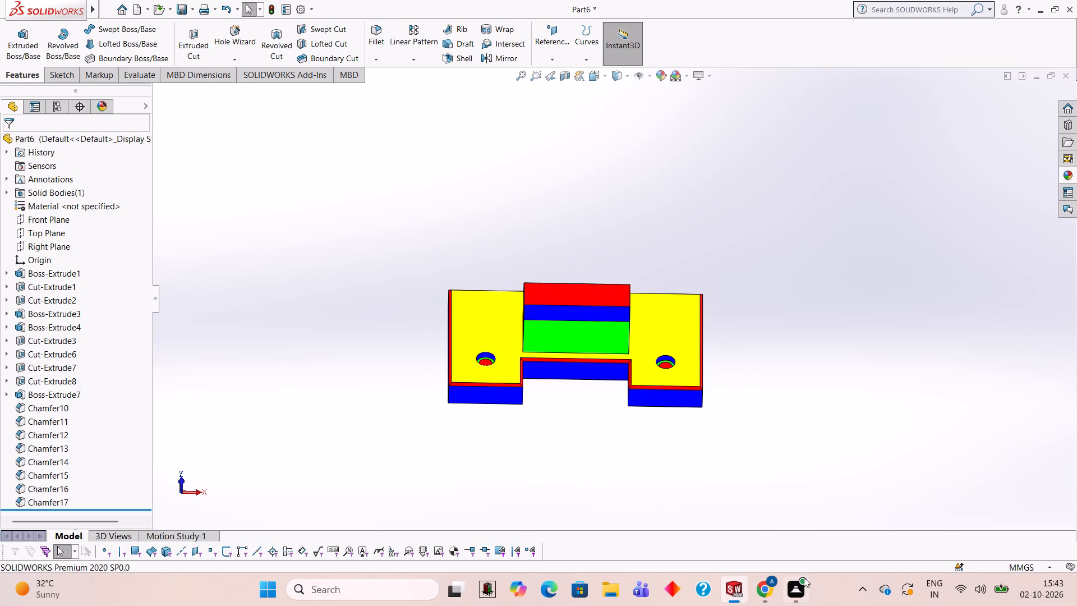
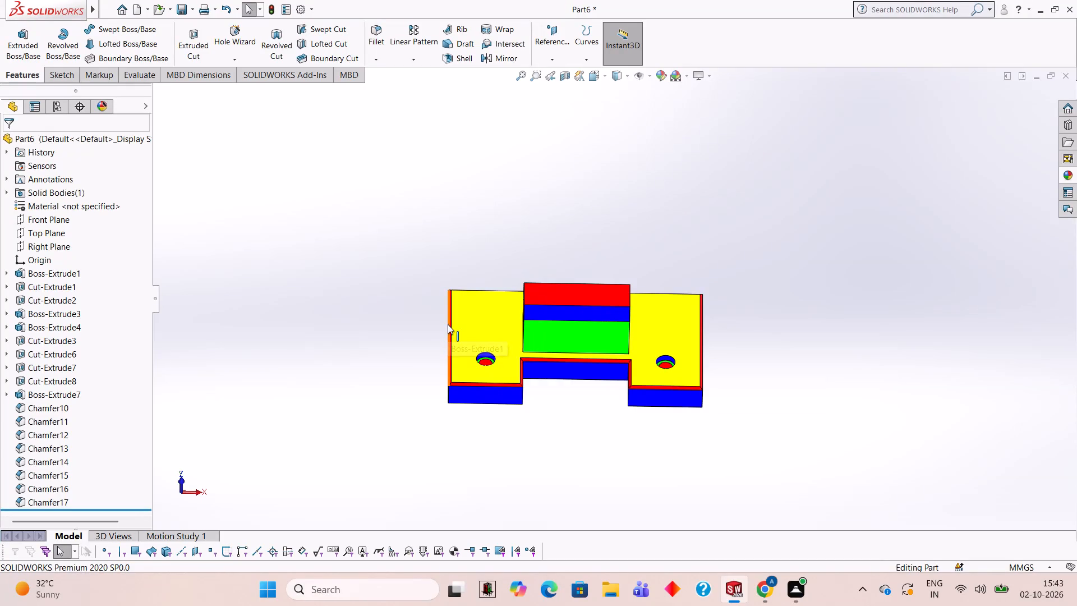
Save the part in the Documents folder as a SOLIDWORKS Part file named "u cut".
key(ctrl+s)
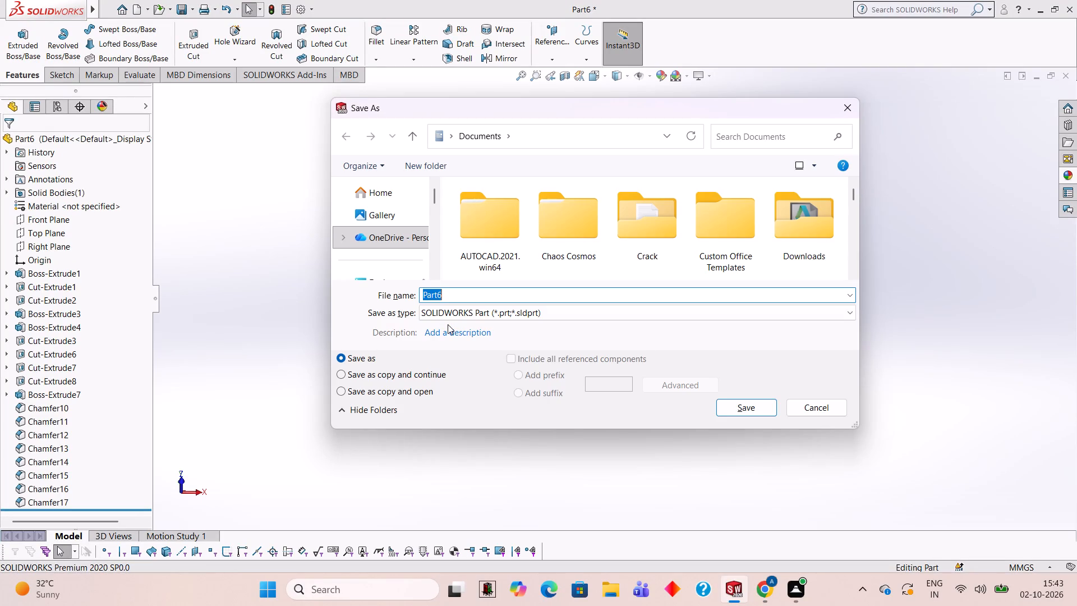
text(u cut)
key(space)
key(Return)
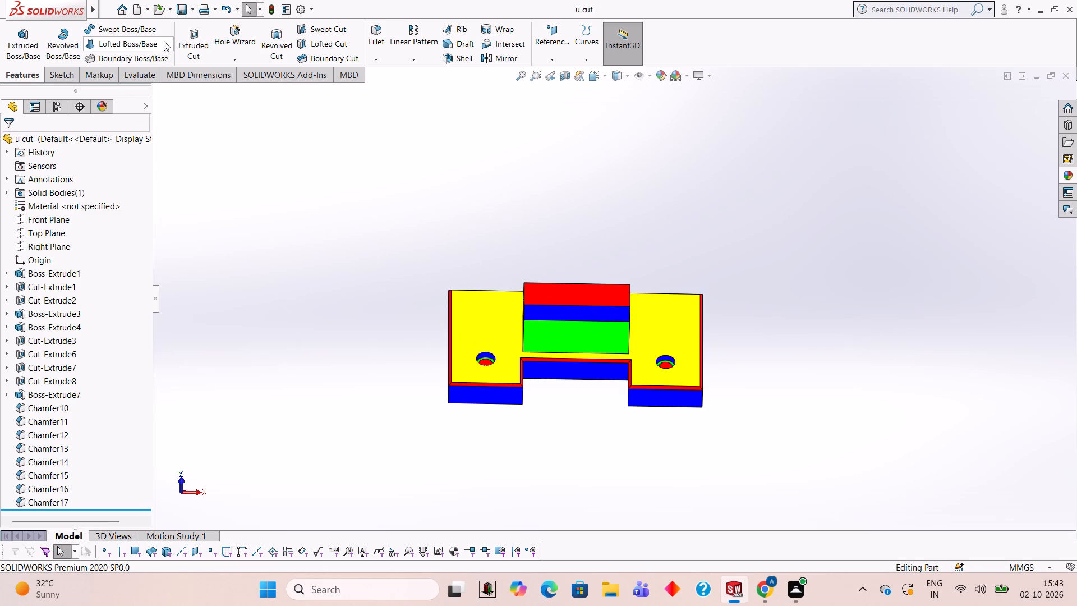
Save another version of the part in Documents as an Adobe PDF, keeping the file name "u cut".
click(194, 9)
click(211, 34)
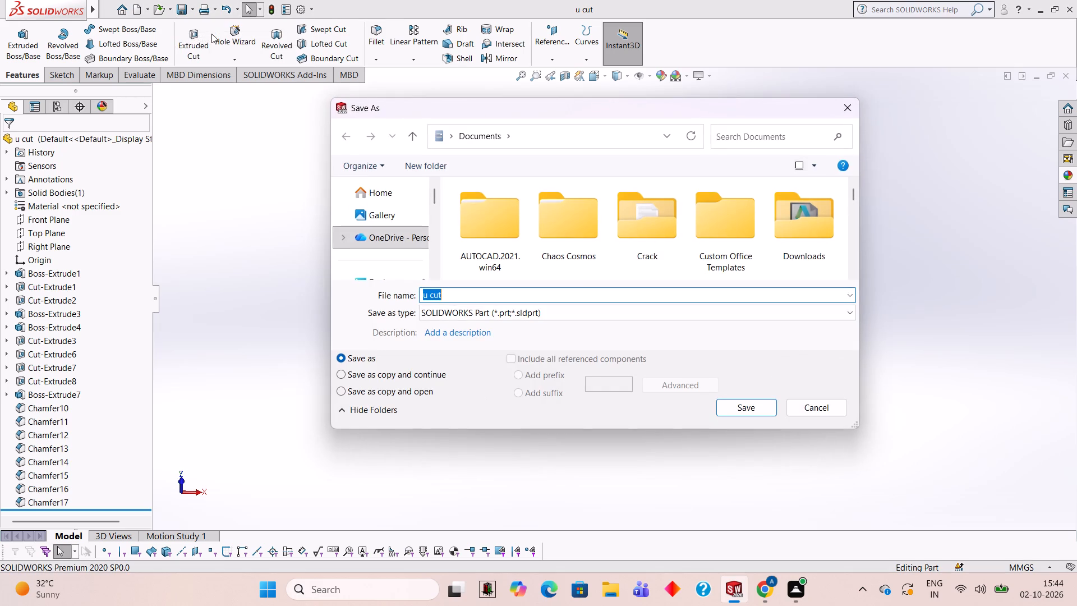
click(626, 310)
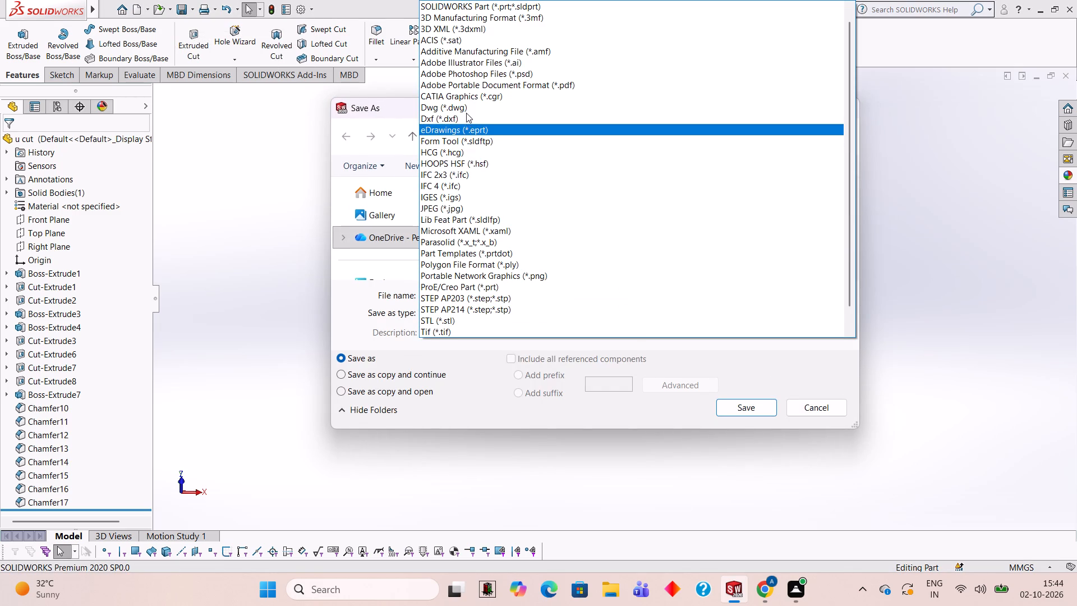
click(477, 79)
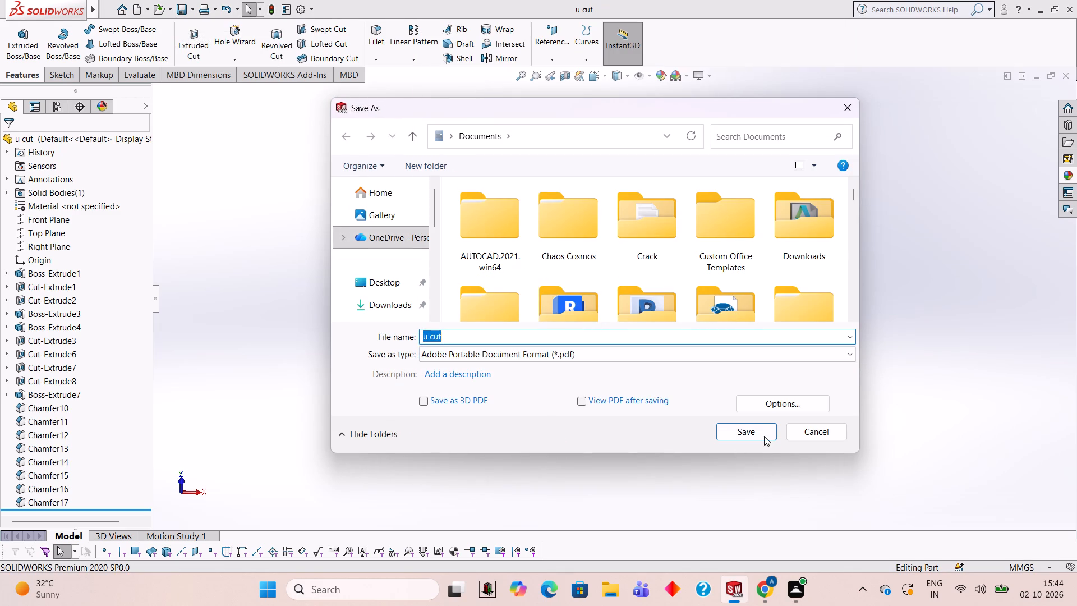
click(760, 434)
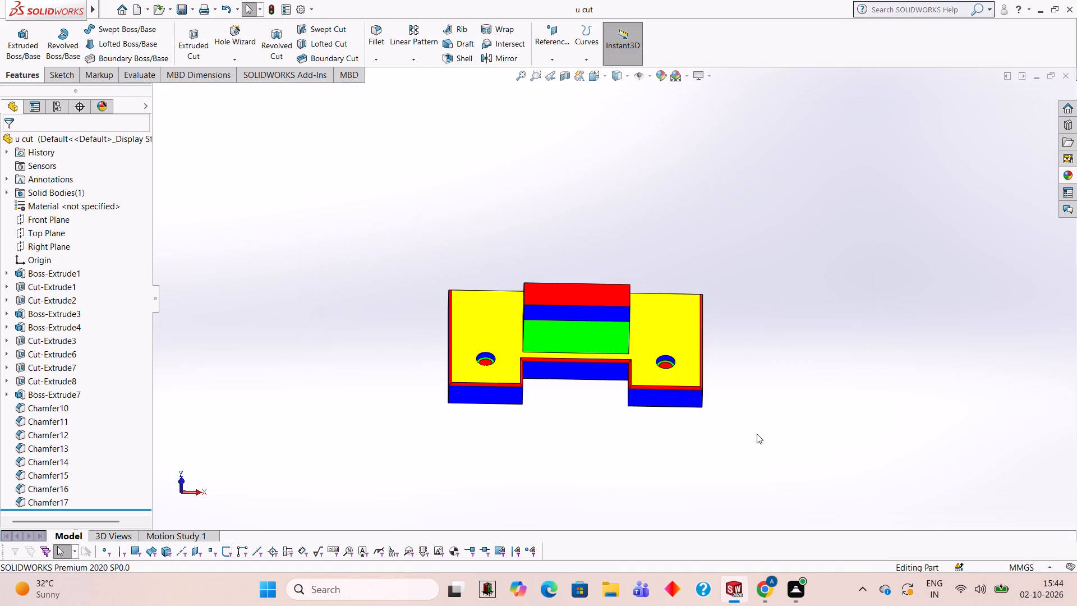